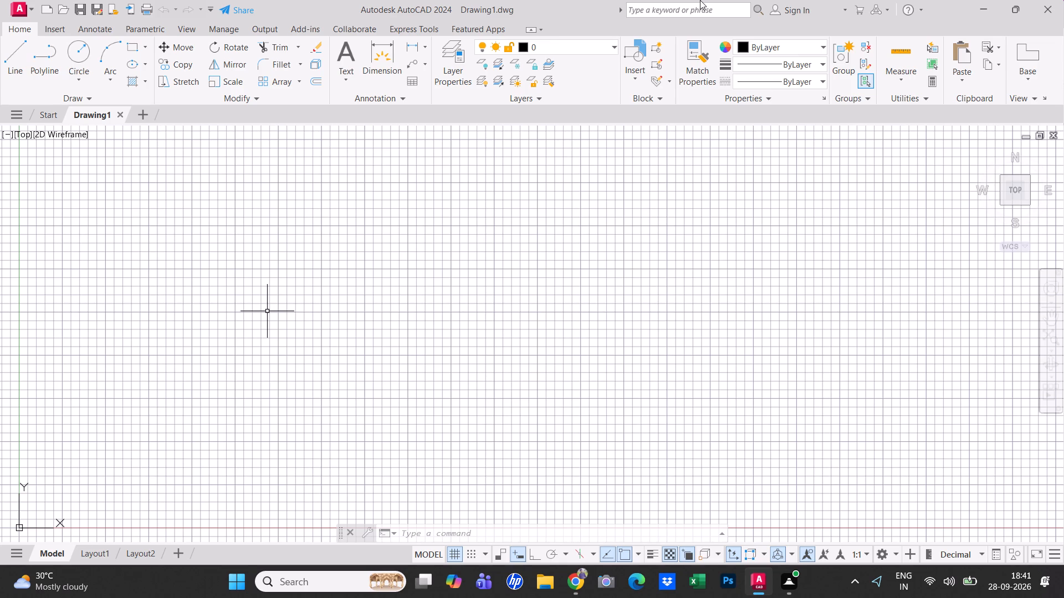
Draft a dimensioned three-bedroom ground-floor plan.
Turn off the grid display in the drawing area.
{"action": "left_click", "coordinate": [457, 549]}
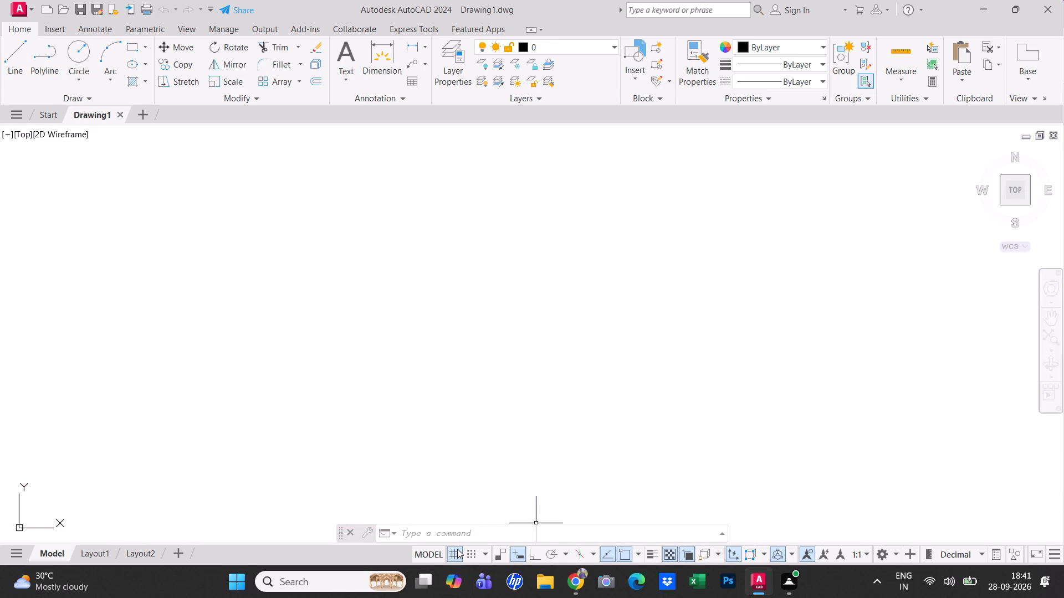
Configure the drawing units to Architectural length type with 0'-0" precision.
{"action": "type", "text": "un"}
{"action": "key", "text": "space"}
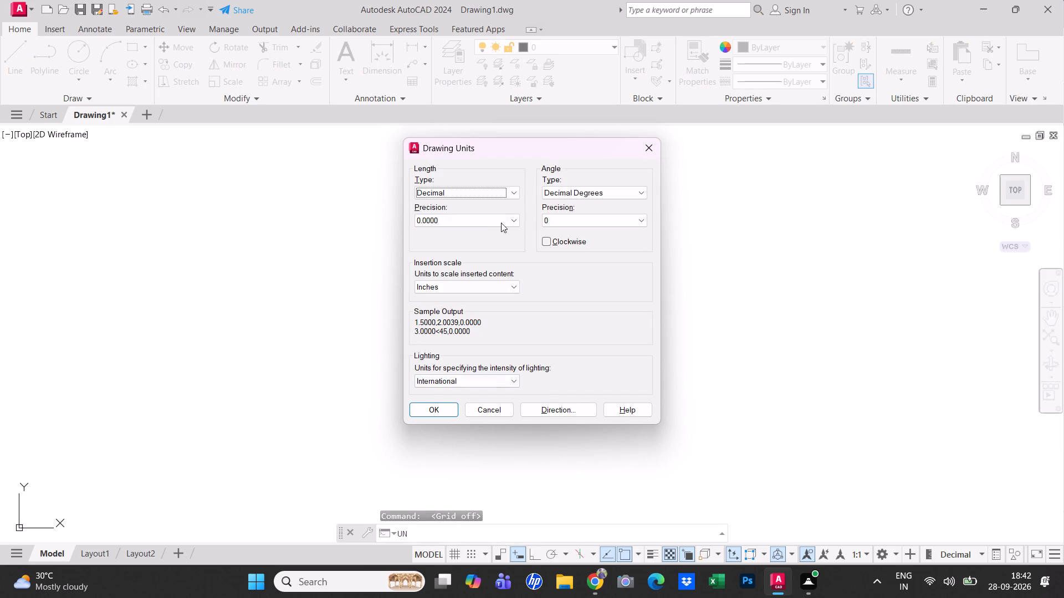
{"action": "left_click", "coordinate": [498, 190]}
{"action": "left_click", "coordinate": [497, 208]}
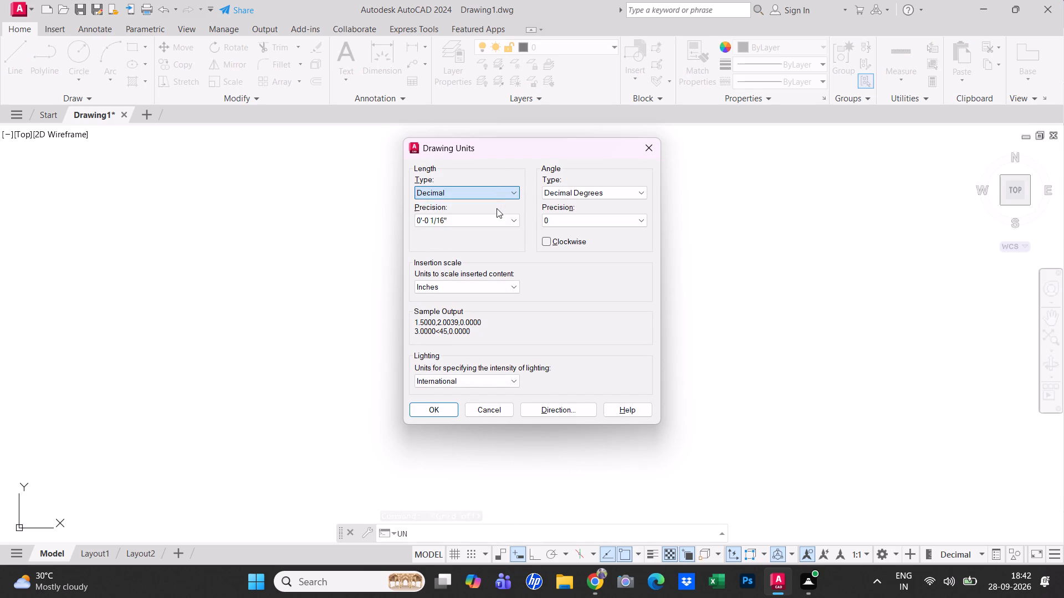
{"action": "left_click", "coordinate": [492, 226]}
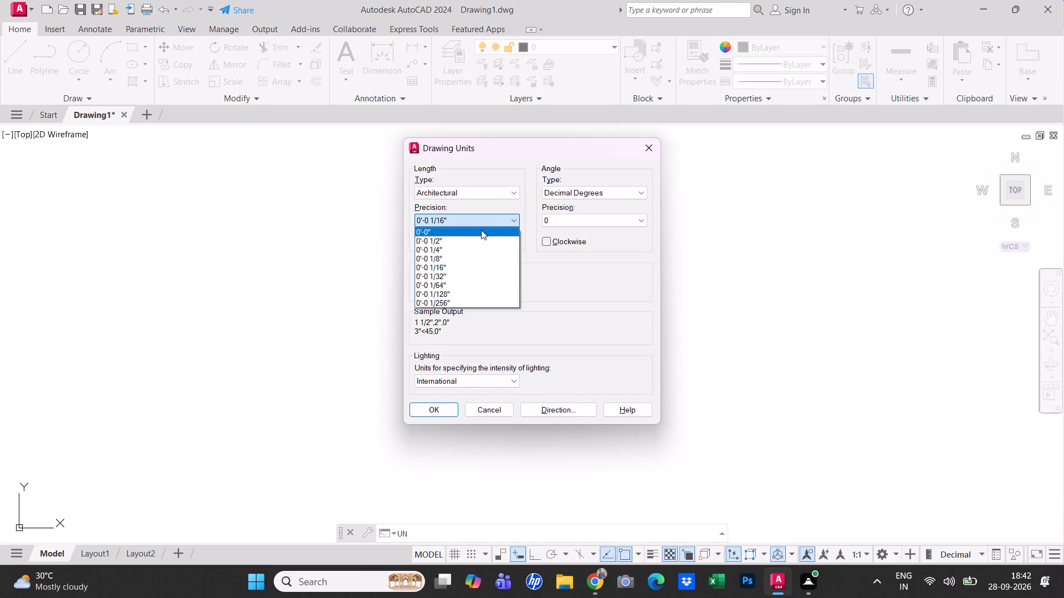
{"action": "left_click", "coordinate": [481, 230]}
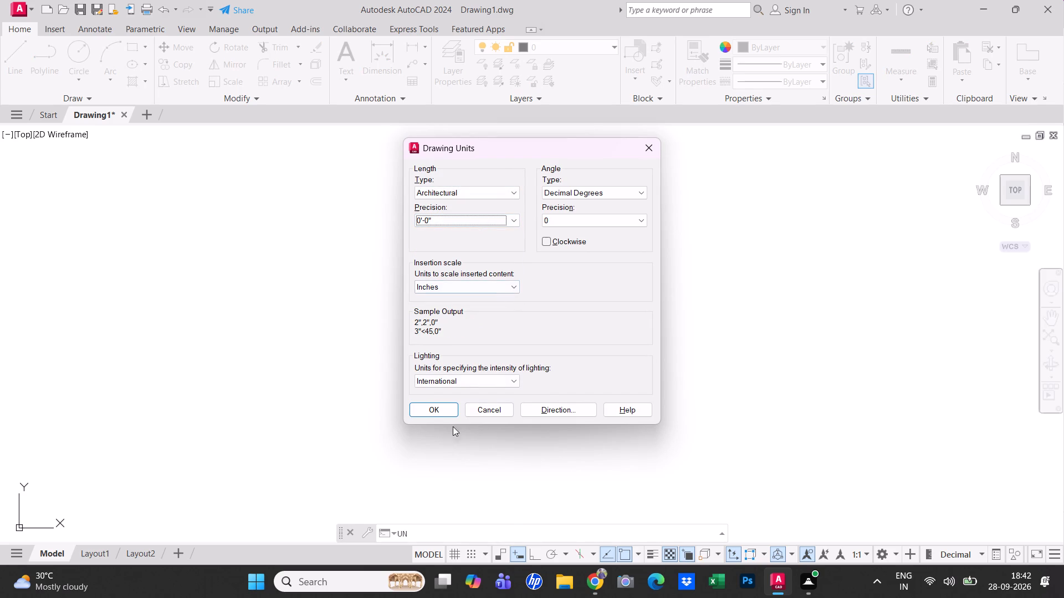
{"action": "left_click", "coordinate": [432, 411]}
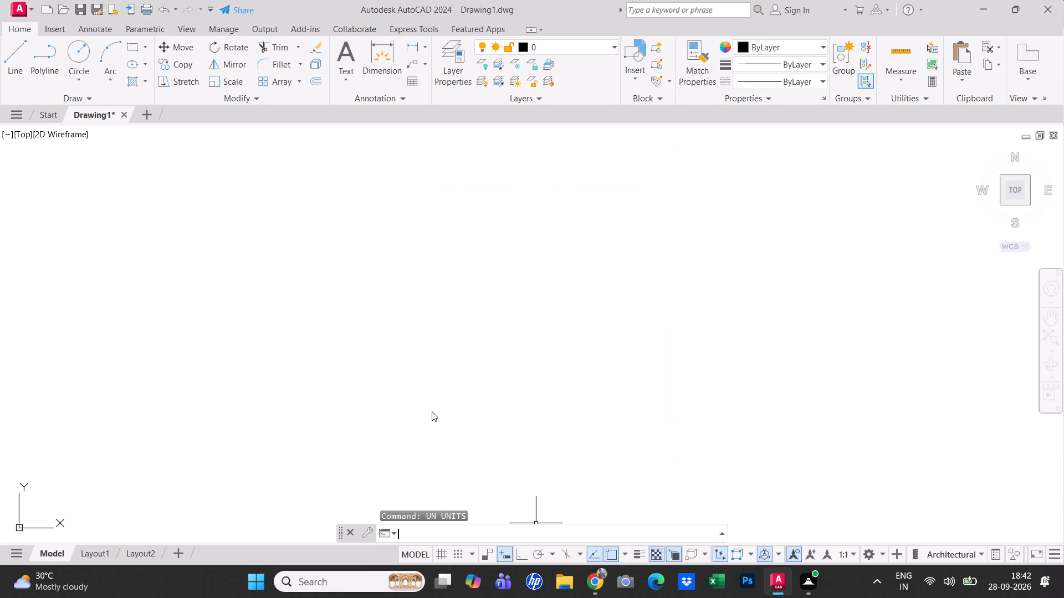
Start a line from a point in the lower part of the empty drawing, with Ortho mode turned on.
{"action": "type", "text": "l"}
{"action": "key", "text": "space"}
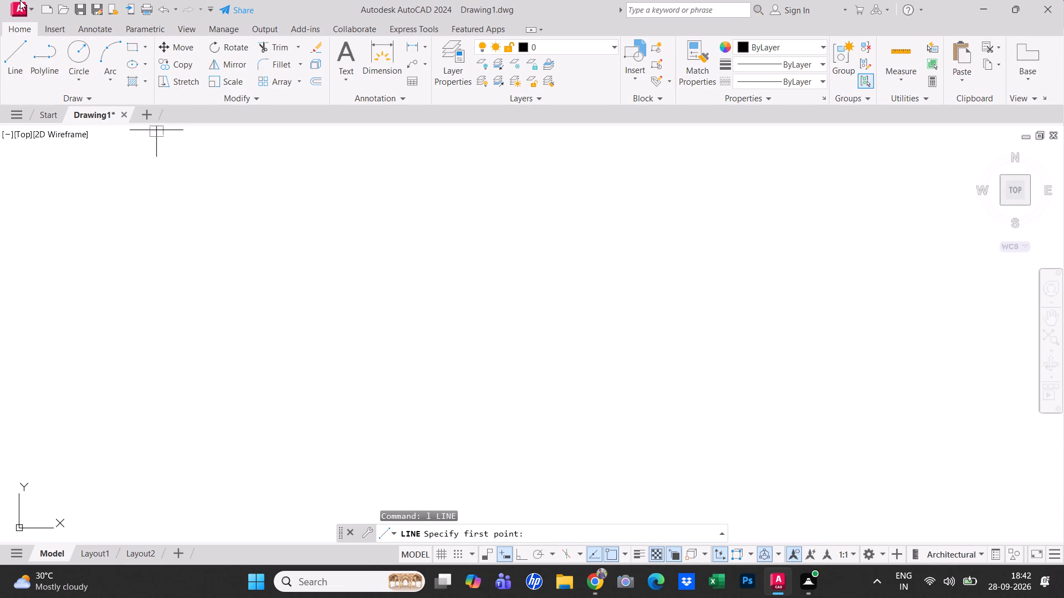
{"action": "left_click", "coordinate": [24, 47]}
{"action": "left_click", "coordinate": [321, 435]}
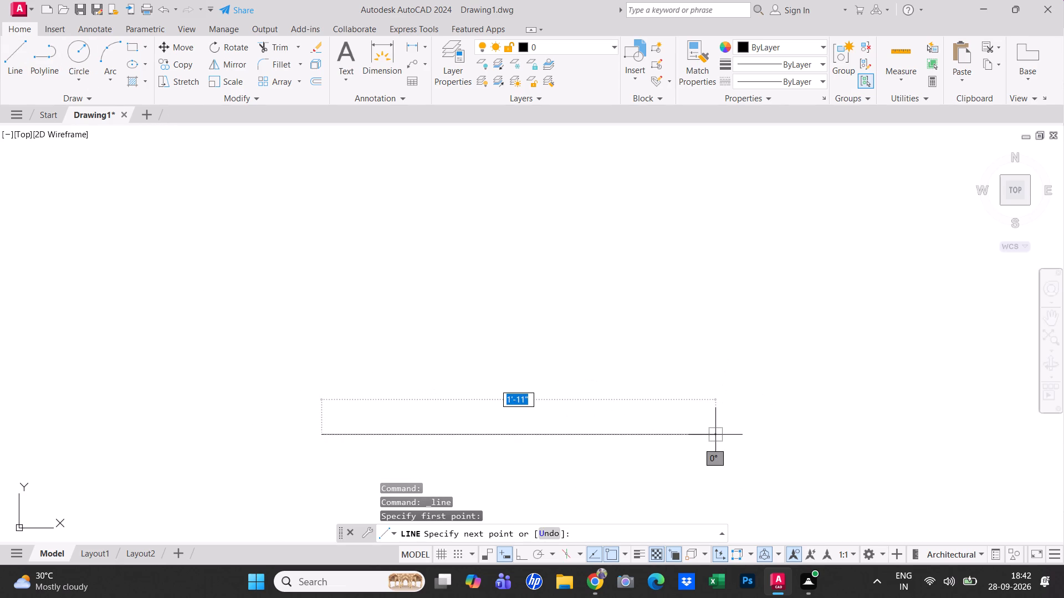
{"action": "key", "text": "F8"}
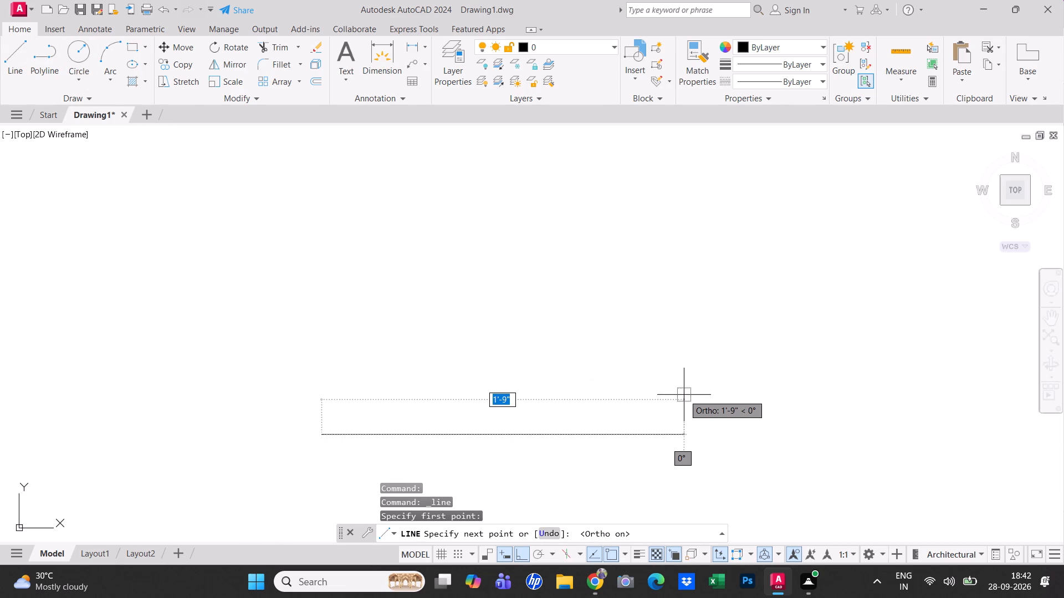
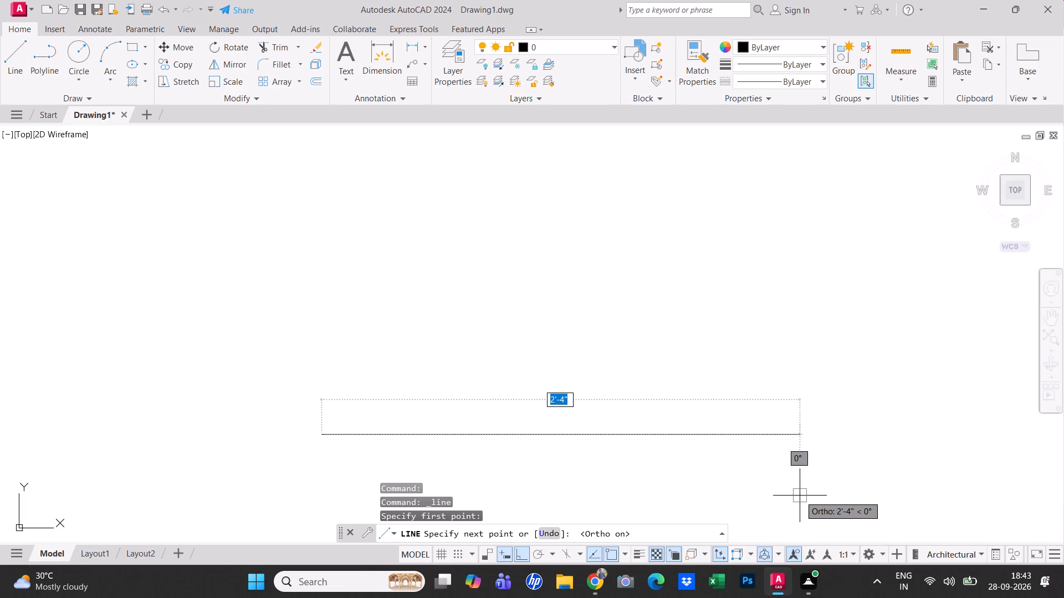
Complete the horizontal line at a length of 50'.
{"action": "type", "text": "50'"}
{"action": "key", "text": "Return"}
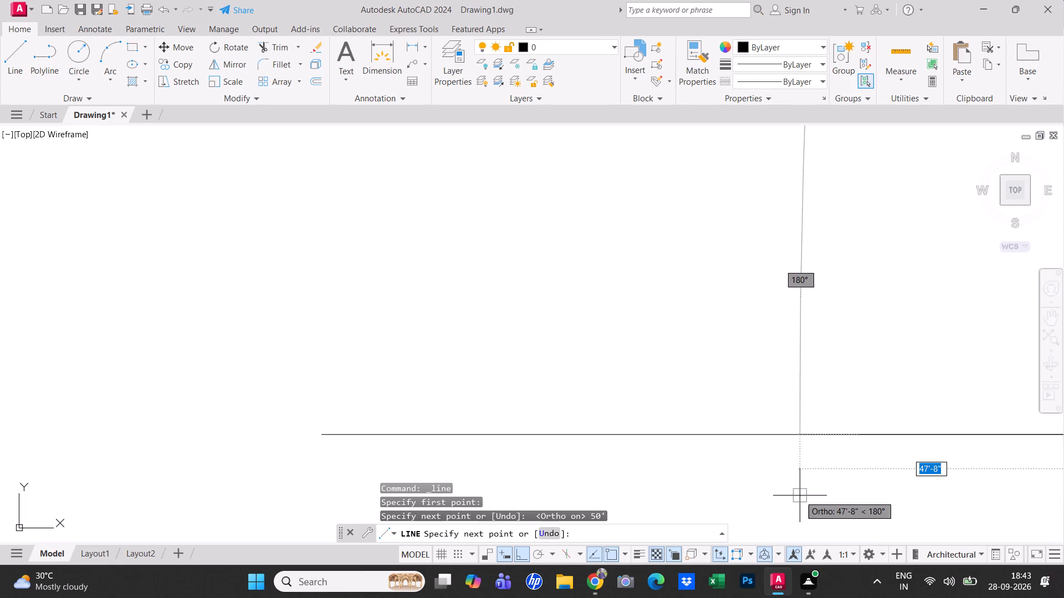
{"action": "scroll", "coordinate": [574, 456], "scroll_direction": "down", "scroll_amount": 5}
{"action": "key", "text": "Escape"}
Move the 50' line horizontally to the right by its midpoint, about 44'-10".
{"action": "scroll", "coordinate": [607, 464], "scroll_direction": "down", "scroll_amount": 6}
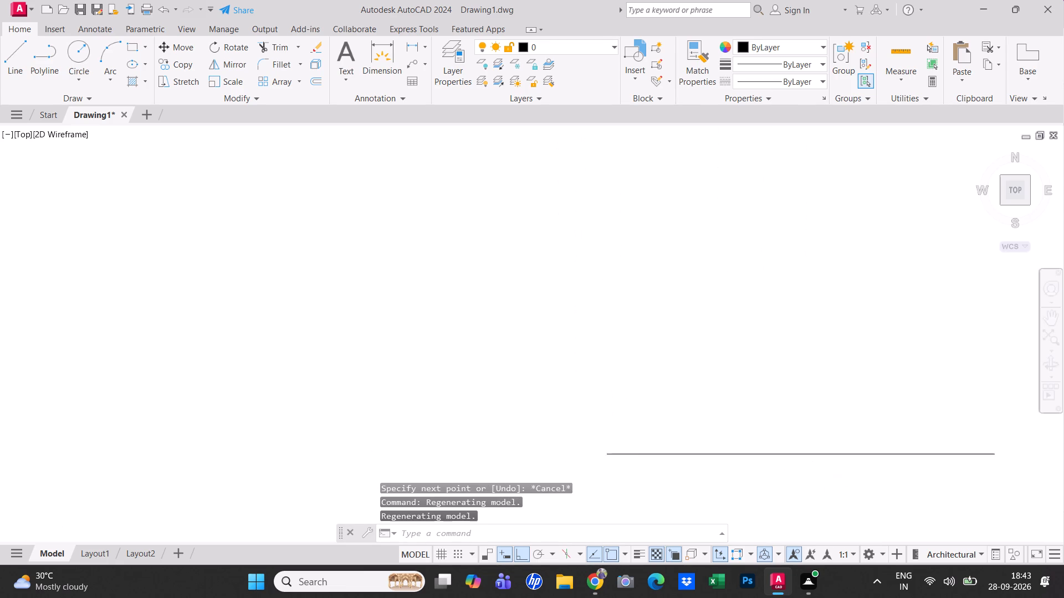
{"action": "scroll", "coordinate": [724, 444], "scroll_direction": "up", "scroll_amount": 3}
{"action": "middle_click_drag", "start_coordinate": [415, 445], "coordinate": [434, 365]}
{"action": "scroll", "coordinate": [431, 382], "scroll_direction": "down", "scroll_amount": 1}
{"action": "scroll", "coordinate": [433, 371], "scroll_direction": "up", "scroll_amount": 1}
{"action": "scroll", "coordinate": [434, 366], "scroll_direction": "down", "scroll_amount": 4}
{"action": "scroll", "coordinate": [425, 366], "scroll_direction": "up", "scroll_amount": 1}
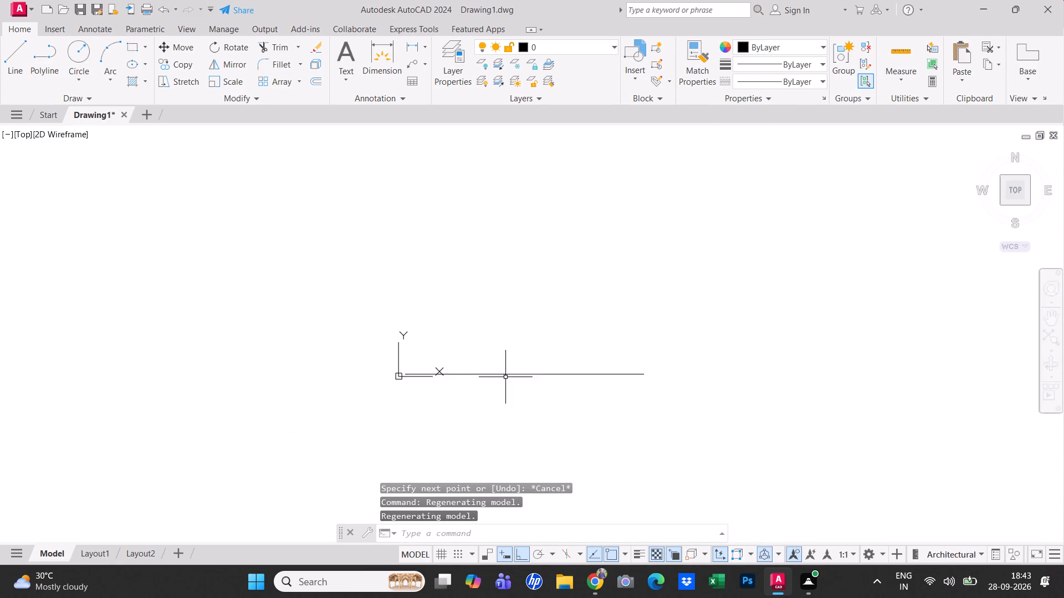
{"action": "left_click", "coordinate": [506, 374]}
{"action": "left_click", "coordinate": [525, 373]}
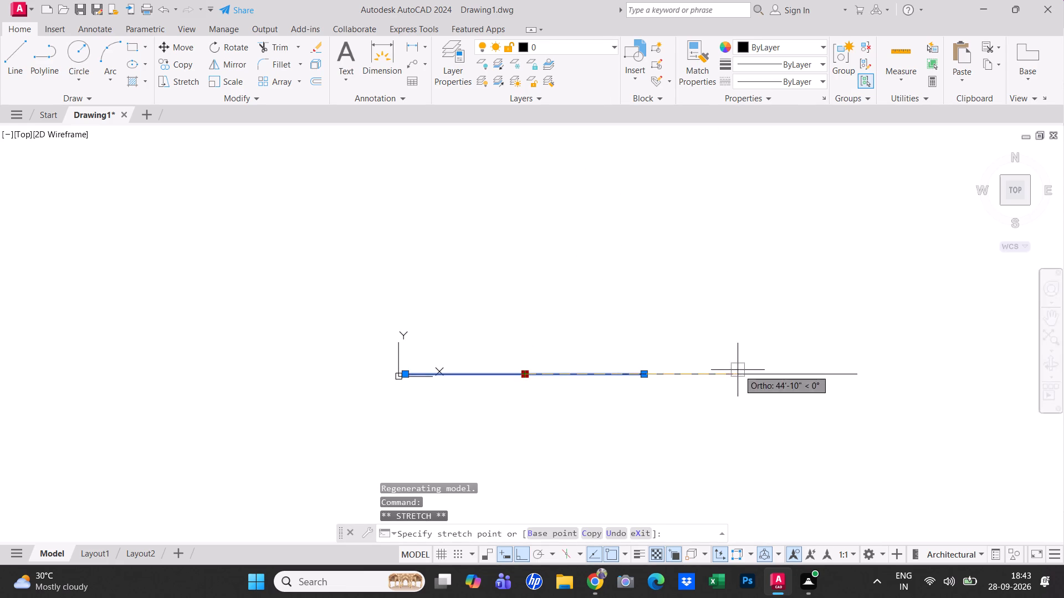
{"action": "left_click", "coordinate": [738, 370]}
{"action": "key", "text": "Escape"}
{"action": "middle_click_drag", "start_coordinate": [640, 393], "coordinate": [546, 470]}
{"action": "key", "text": "Escape"}
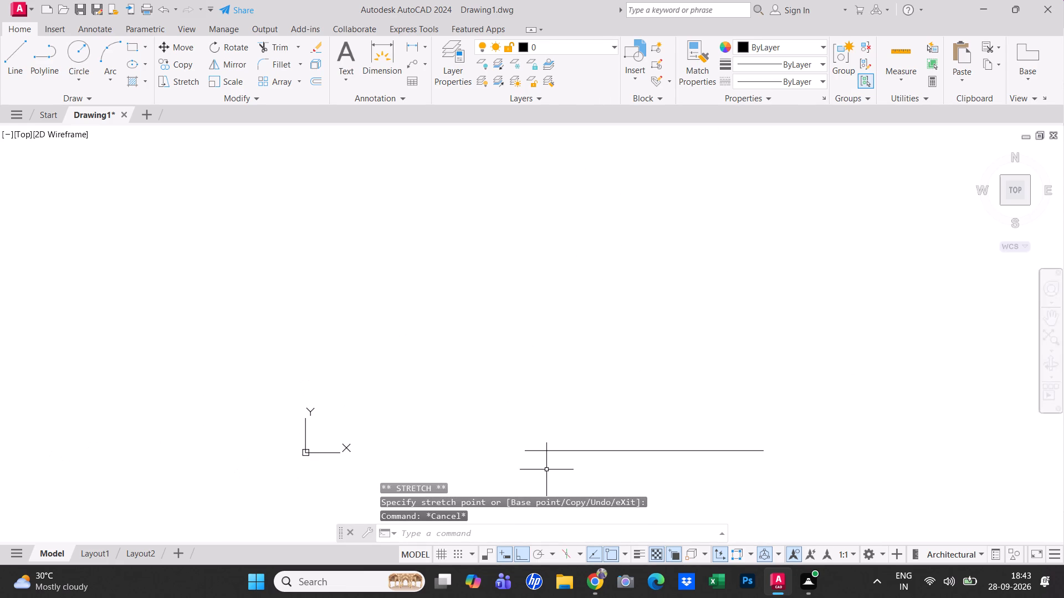
{"action": "key", "text": "Escape"}
Draw lines from the base line's right end 60' up, 50' left and 60' down to close the rectangle.
{"action": "right_click", "coordinate": [704, 367]}
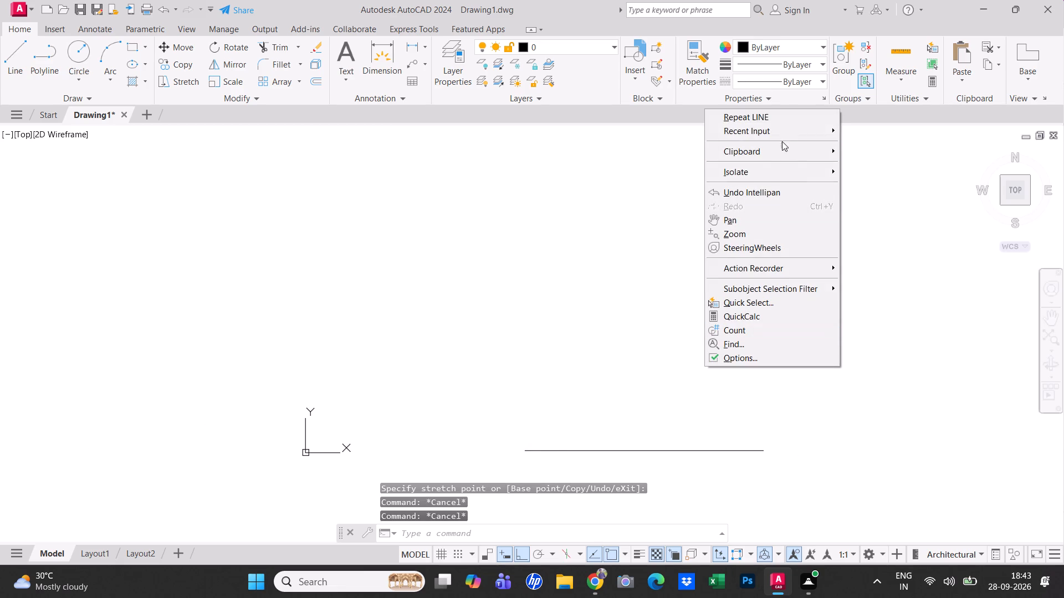
{"action": "left_click", "coordinate": [785, 114]}
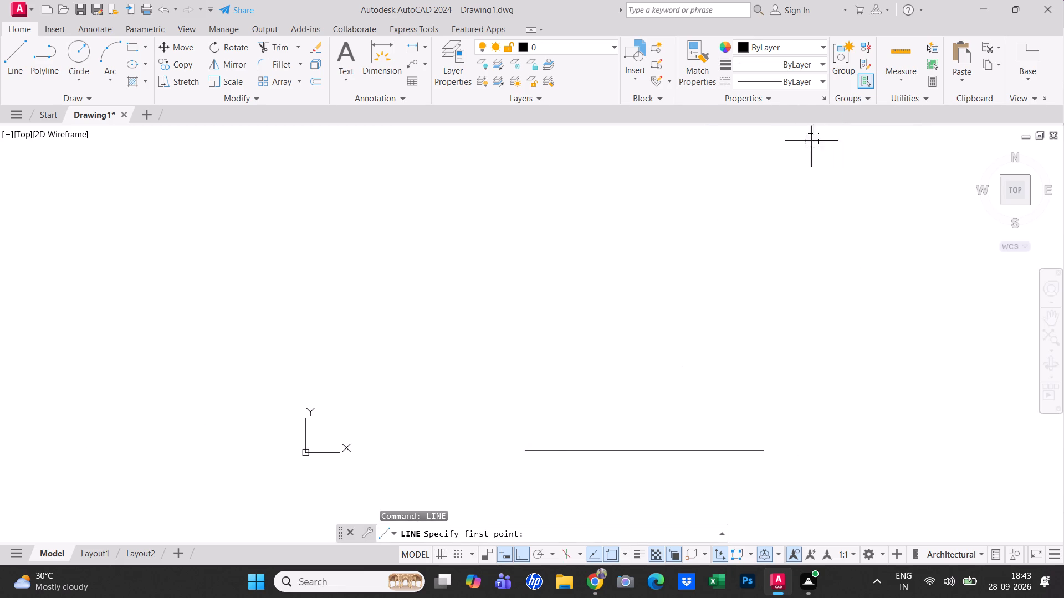
{"action": "left_click", "coordinate": [765, 448]}
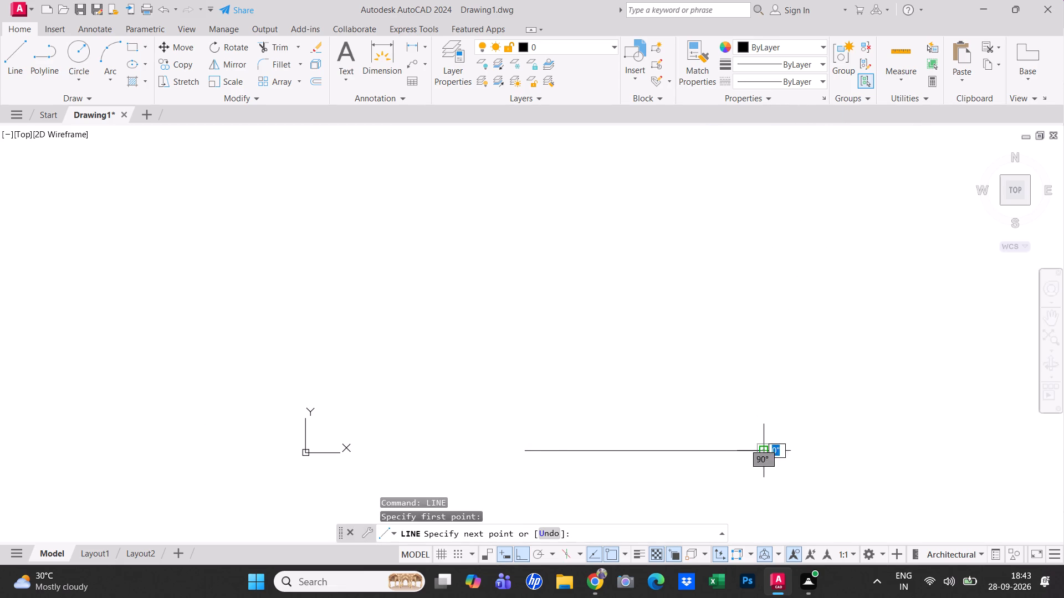
{"action": "type", "text": "60'"}
{"action": "key", "text": "Return"}
{"action": "type", "text": "50'"}
{"action": "key", "text": "Return"}
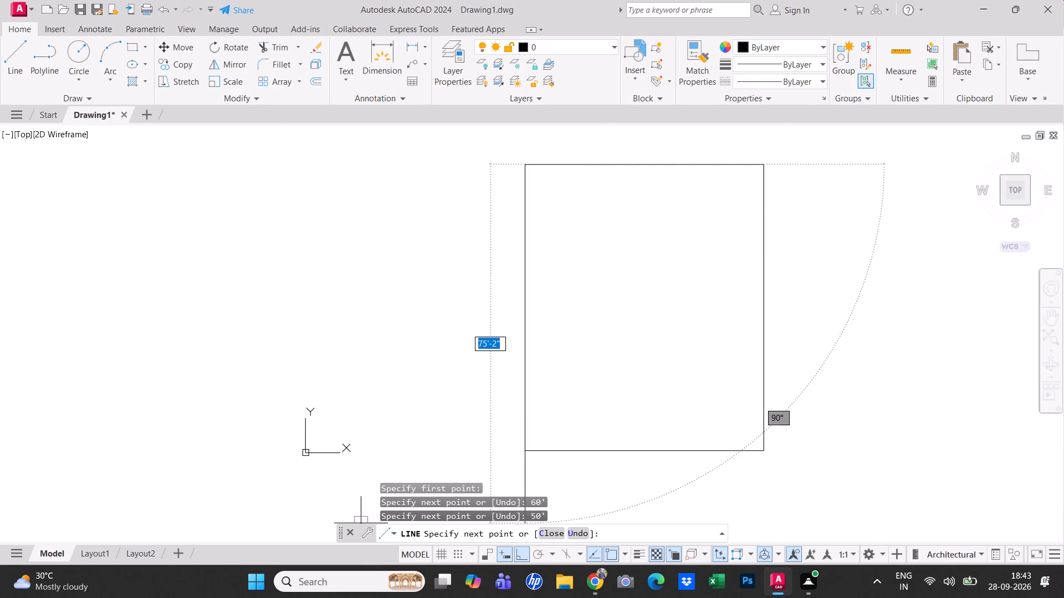
{"action": "type", "text": "60'"}
{"action": "key", "text": "Return"}
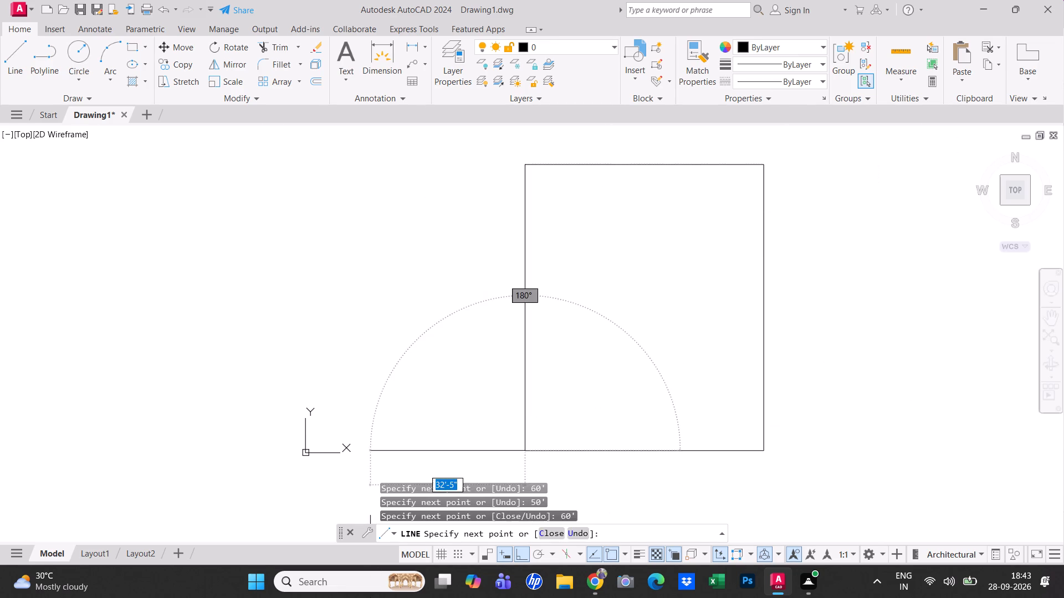
{"action": "key", "text": "Escape"}
{"action": "key", "text": "Escape"}
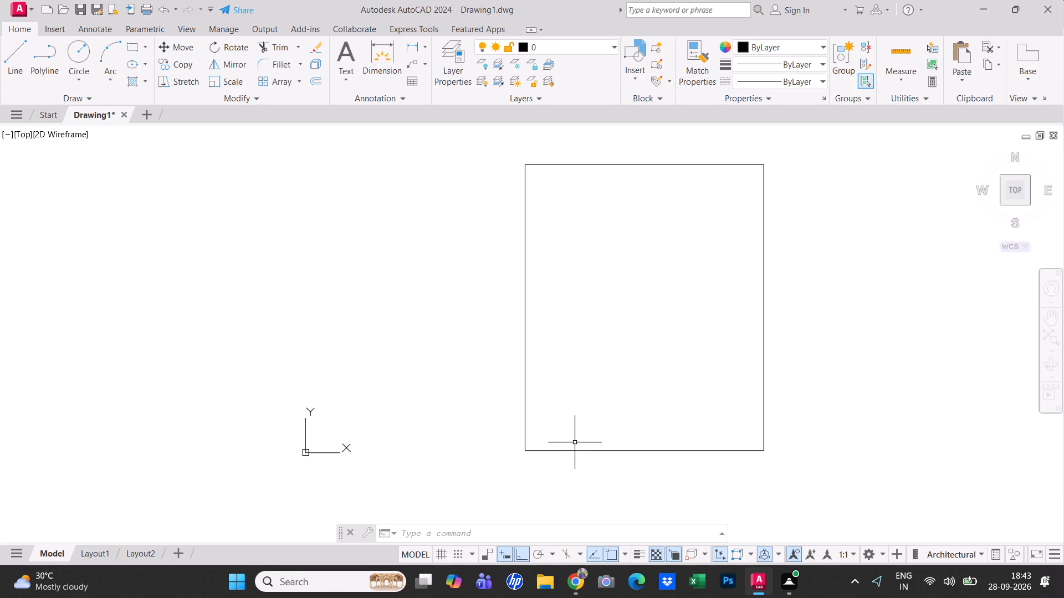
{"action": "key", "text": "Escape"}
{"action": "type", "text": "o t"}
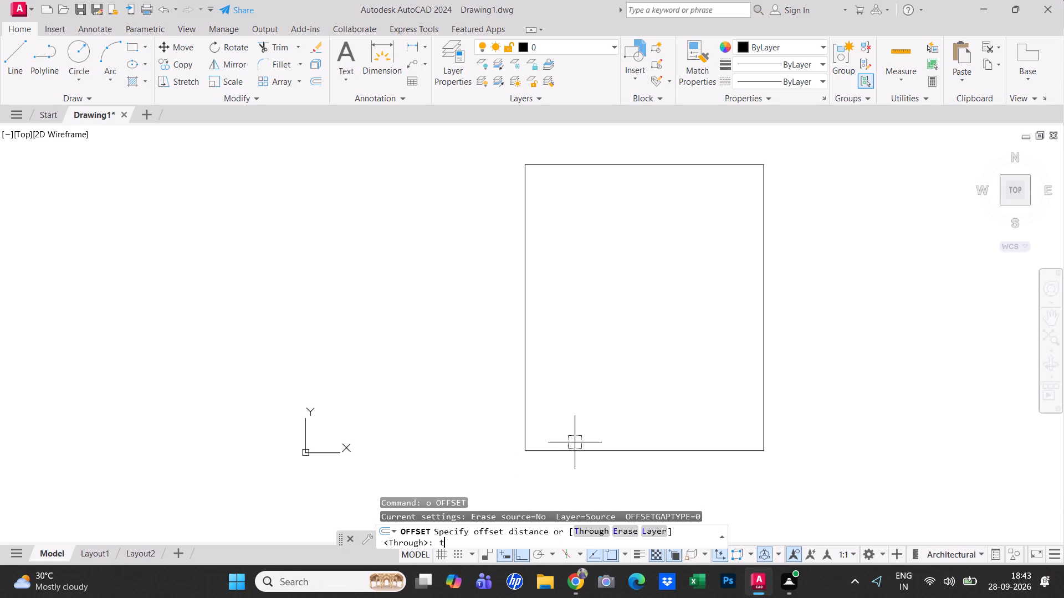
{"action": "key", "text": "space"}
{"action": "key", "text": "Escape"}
Offset all four sides of the 50' by 60' rectangle 9" inward to form the outer walls.
{"action": "type", "text": "o 9\""}
{"action": "key", "text": "Return"}
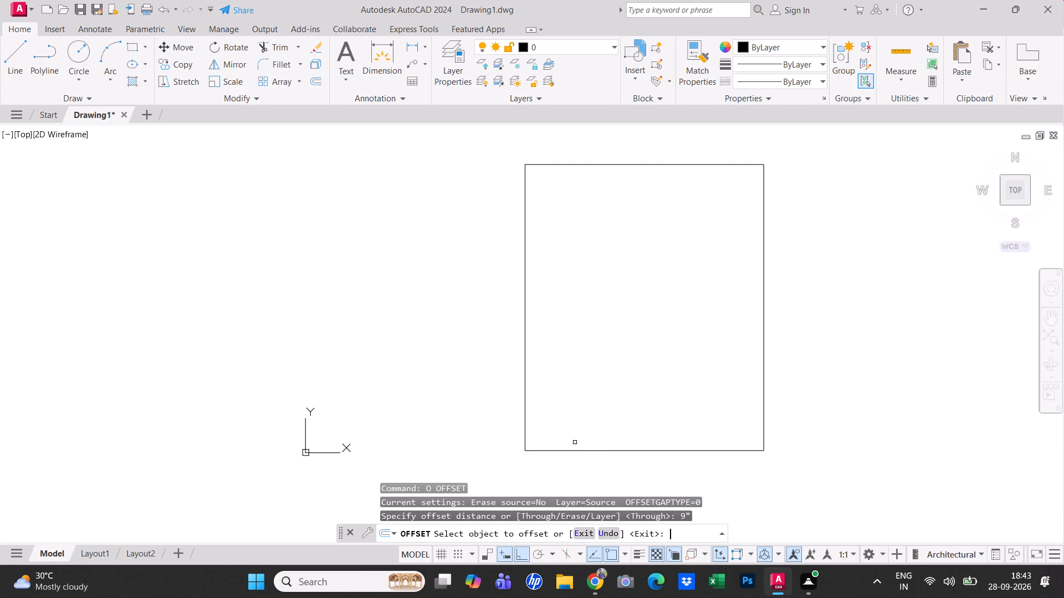
{"action": "scroll", "coordinate": [583, 439], "scroll_direction": "up", "scroll_amount": 2}
{"action": "scroll", "coordinate": [658, 430], "scroll_direction": "down", "scroll_amount": 3}
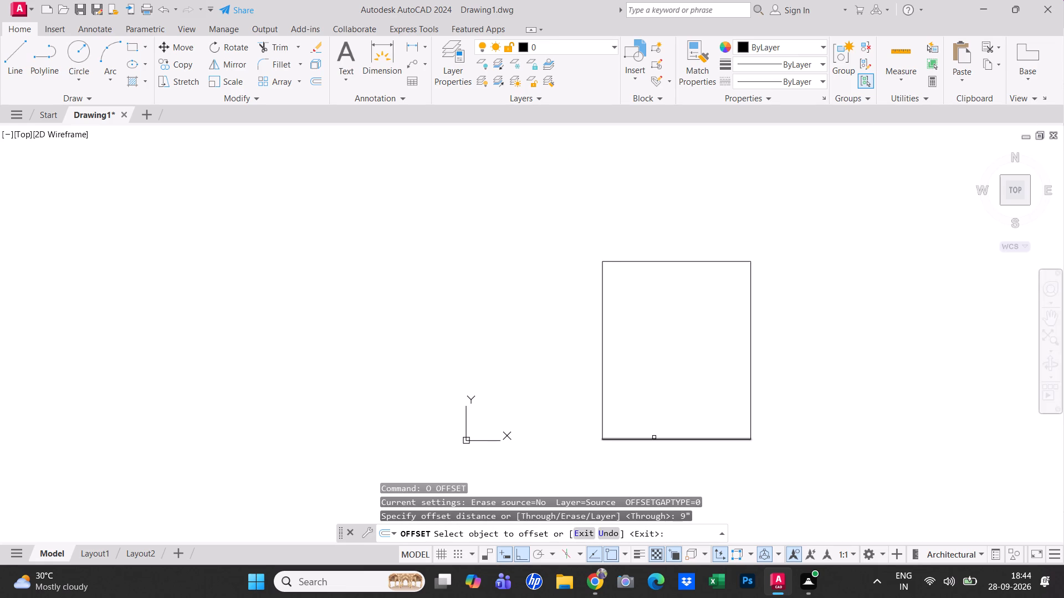
{"action": "left_click", "coordinate": [654, 437]}
{"action": "left_click", "coordinate": [654, 385]}
{"action": "left_click", "coordinate": [601, 377]}
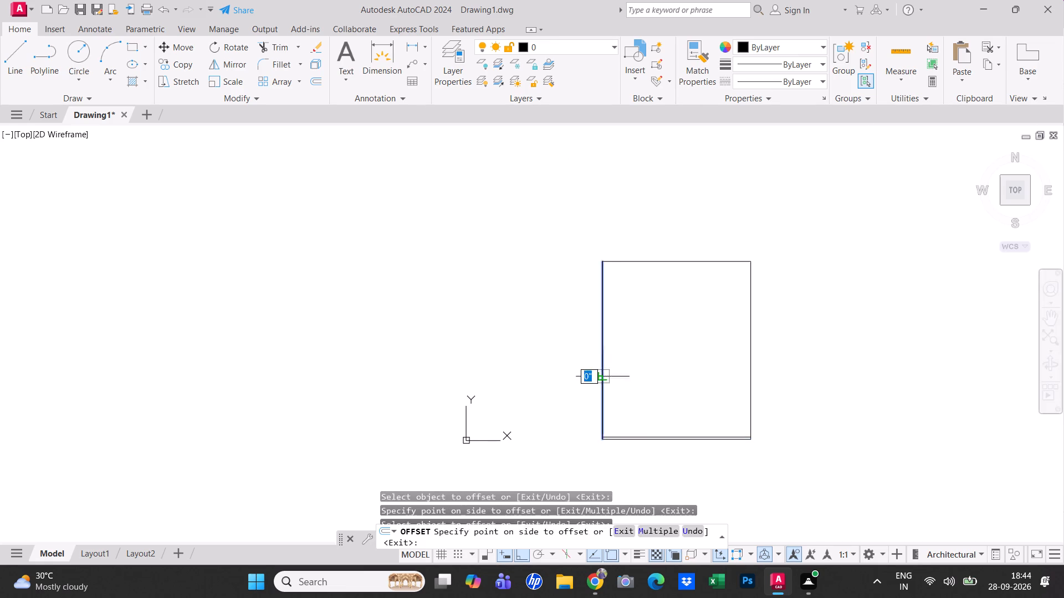
{"action": "left_click", "coordinate": [647, 362]}
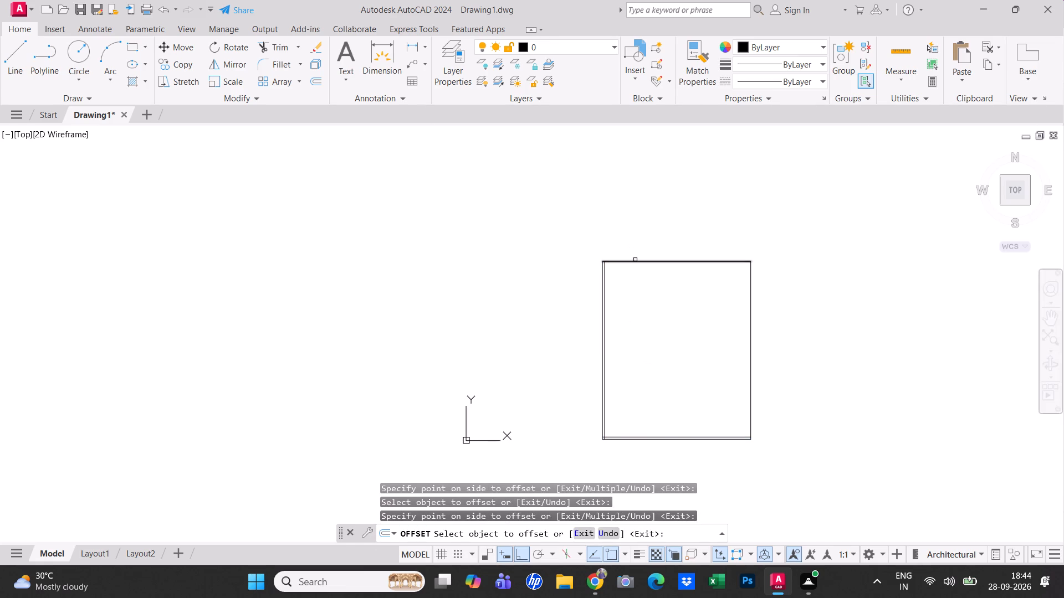
{"action": "left_click", "coordinate": [635, 260]}
{"action": "left_click_drag", "start_coordinate": [658, 316], "coordinate": [659, 311]}
{"action": "left_click", "coordinate": [761, 296]}
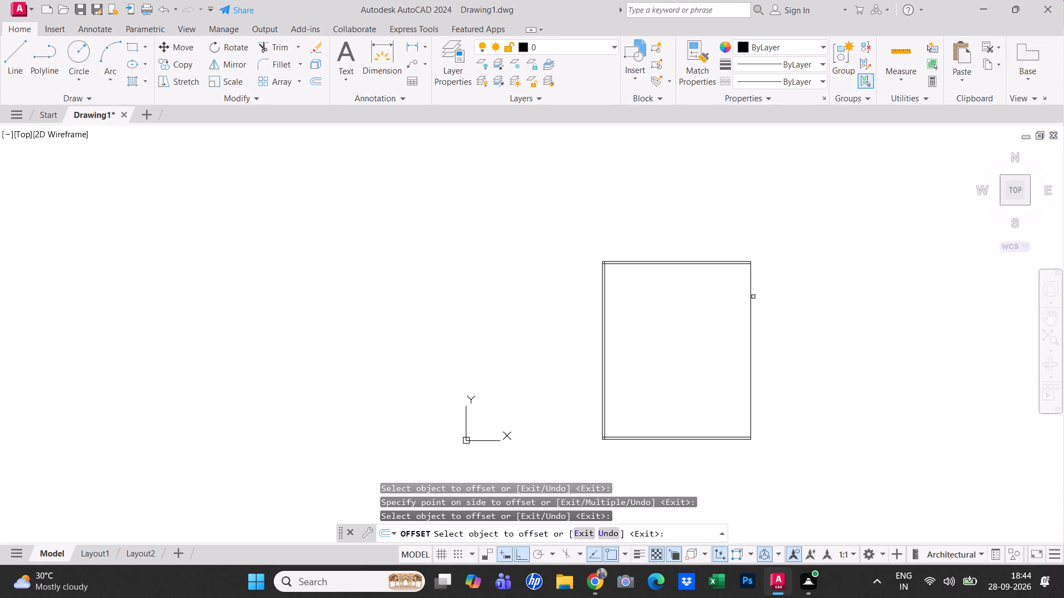
{"action": "left_click", "coordinate": [752, 298]}
{"action": "left_click", "coordinate": [715, 303]}
{"action": "key", "text": "Escape"}
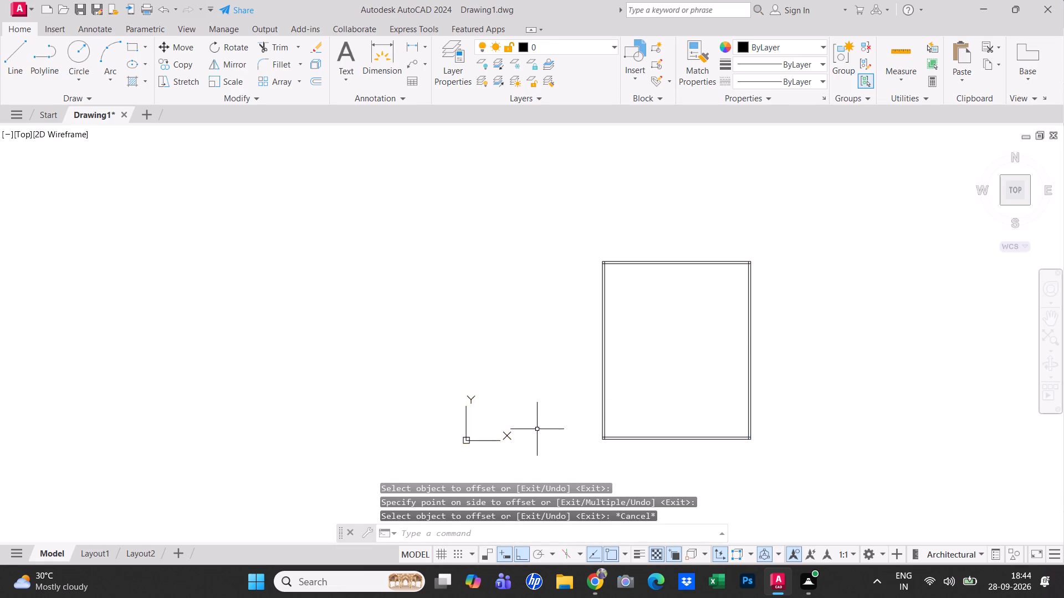
{"action": "key", "text": "Escape"}
Offset the left wall's inner line 13'1" to the right to place a vertical partition line.
{"action": "scroll", "coordinate": [549, 425], "scroll_direction": "up", "scroll_amount": 1}
{"action": "key", "text": "Escape"}
{"action": "scroll", "coordinate": [554, 424], "scroll_direction": "down", "scroll_amount": 1}
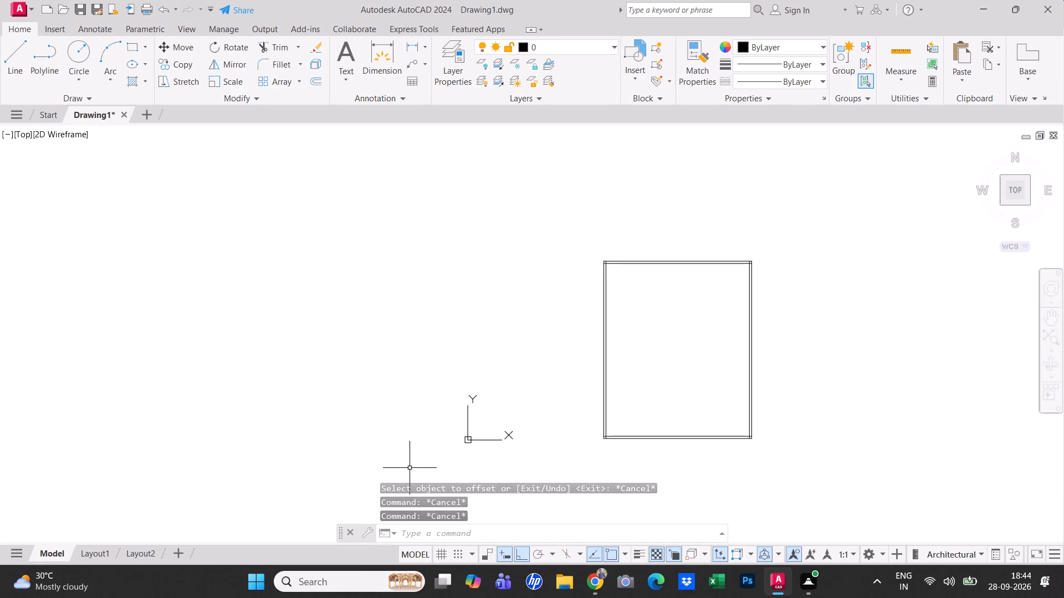
{"action": "key", "text": "Escape"}
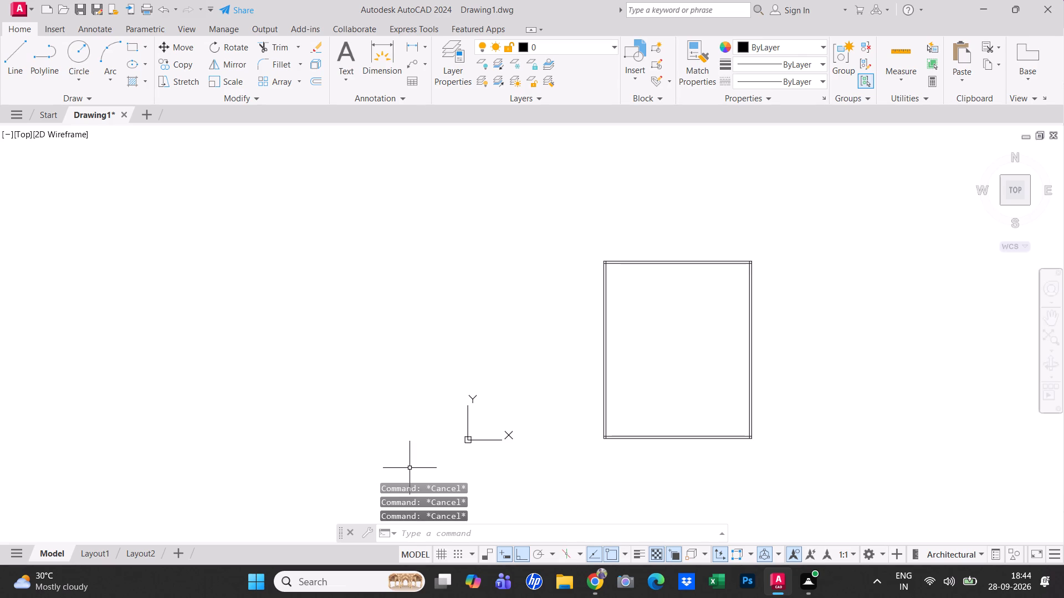
{"action": "type", "text": "o 12"}
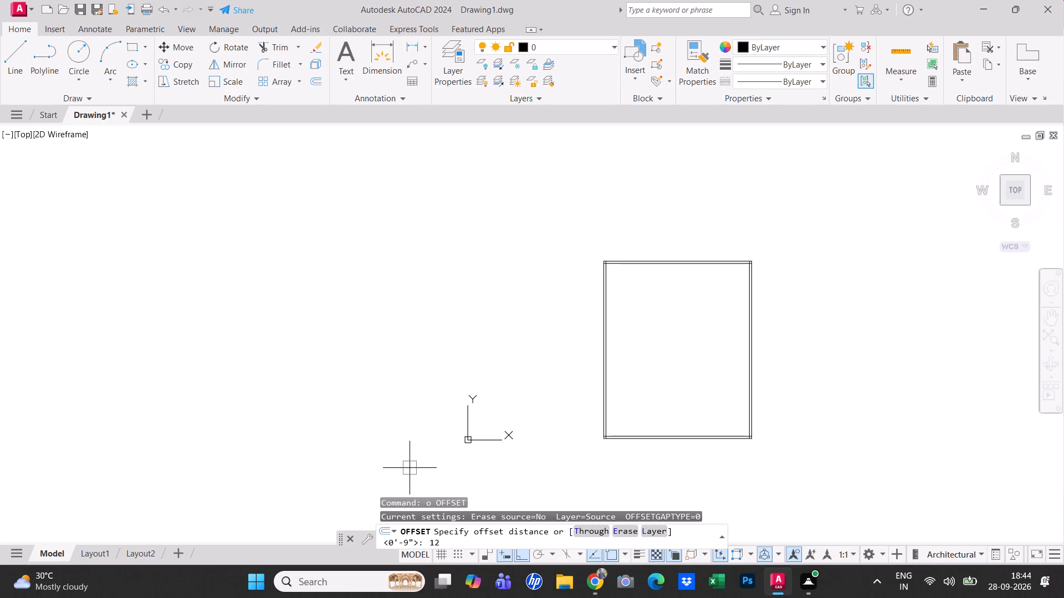
{"action": "key", "text": "BackSpace"}
{"action": "key", "text": "3"}
{"action": "key", "text": "apostrophe"}
{"action": "type", "text": "1\""}
{"action": "key", "text": "Return"}
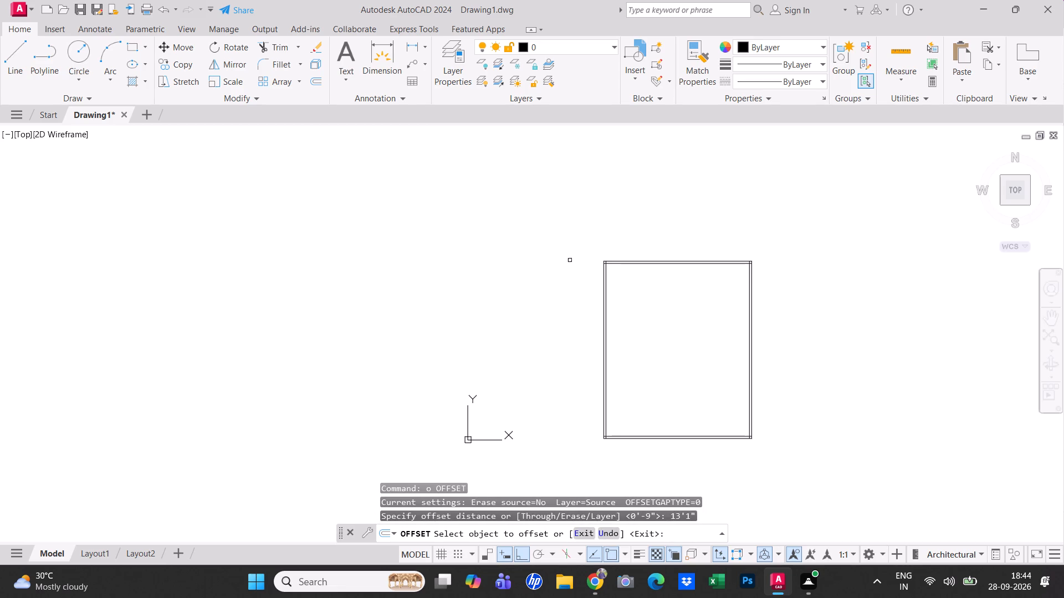
{"action": "left_click", "coordinate": [605, 341]}
{"action": "left_click", "coordinate": [655, 326]}
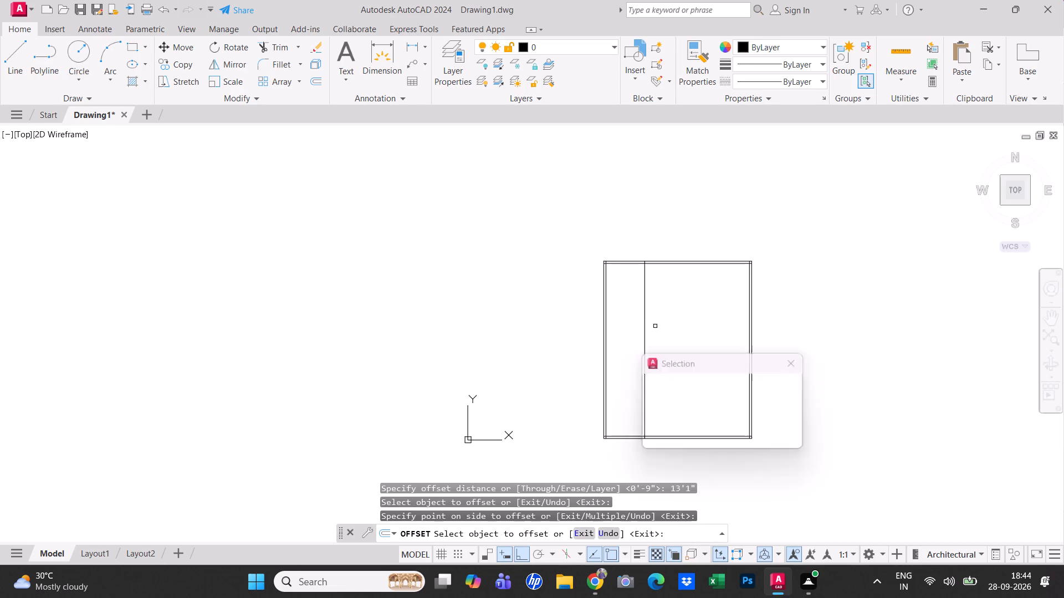
{"action": "key", "text": "Escape"}
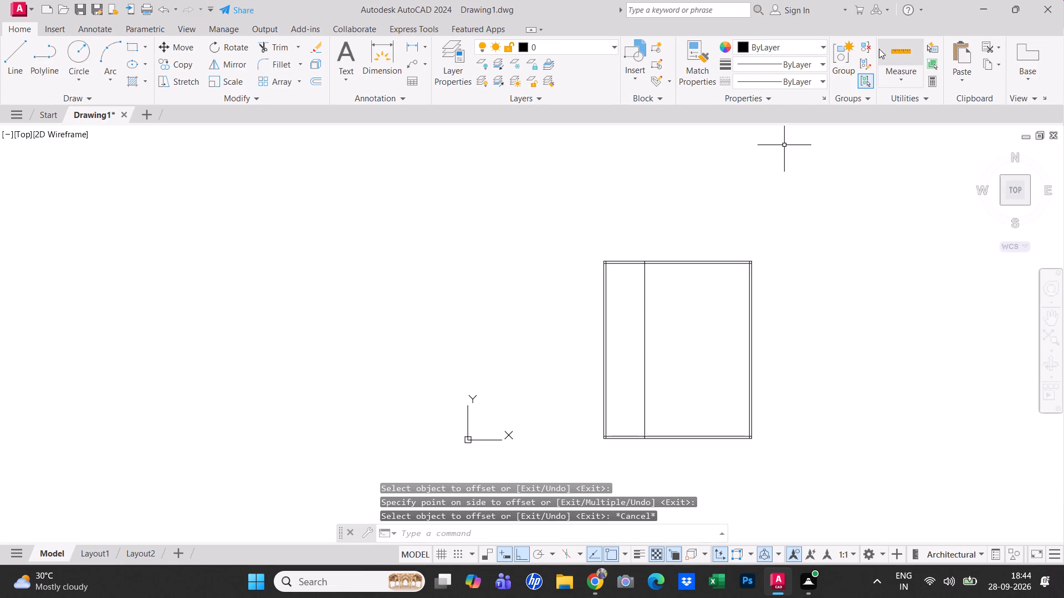
{"action": "left_click", "coordinate": [900, 55]}
{"action": "key", "text": "Escape"}
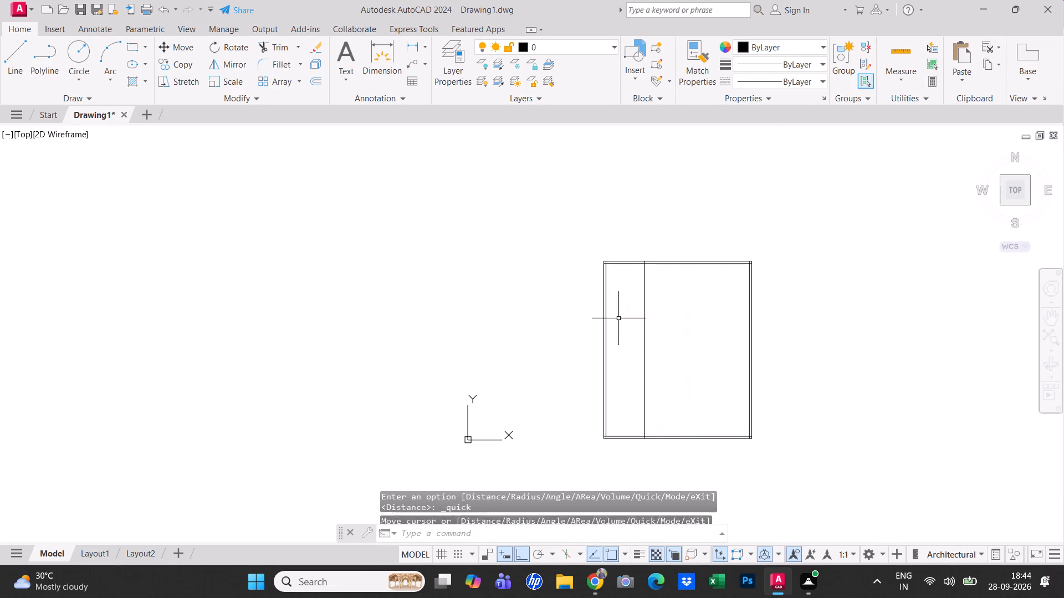
Offset the vertical partition line 6" to the right using the Through option, giving the partition its thickness.
{"action": "type", "text": "o t"}
{"action": "key", "text": "space"}
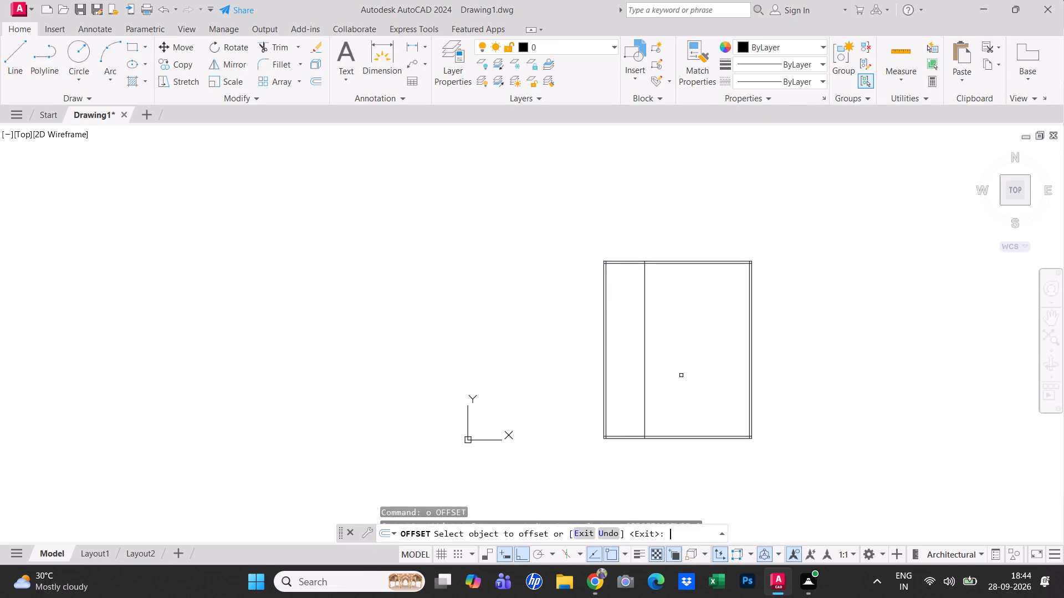
{"action": "left_click", "coordinate": [644, 390]}
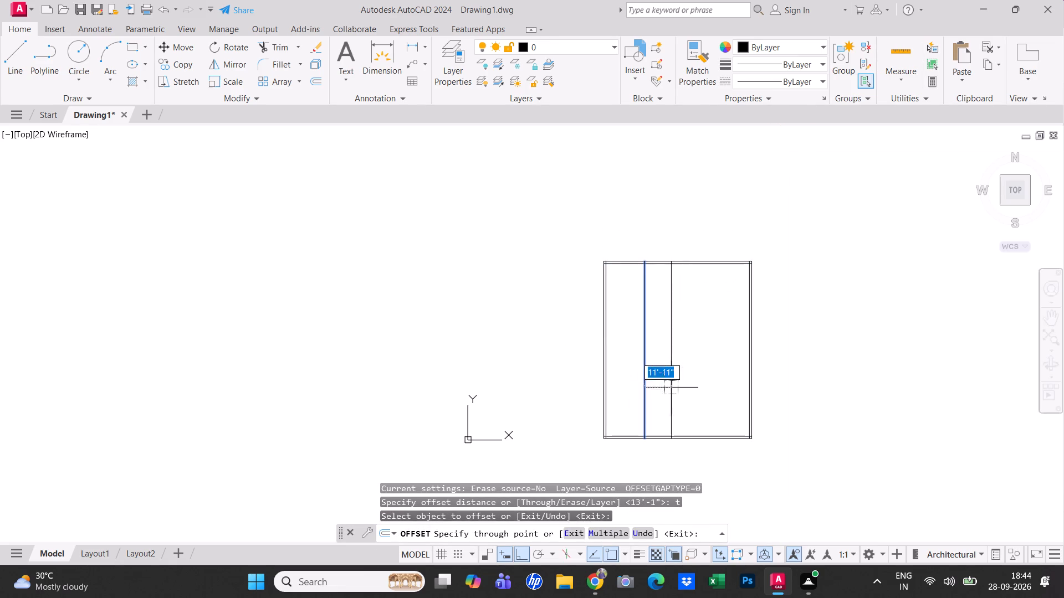
{"action": "type", "text": "6\""}
{"action": "key", "text": "Return"}
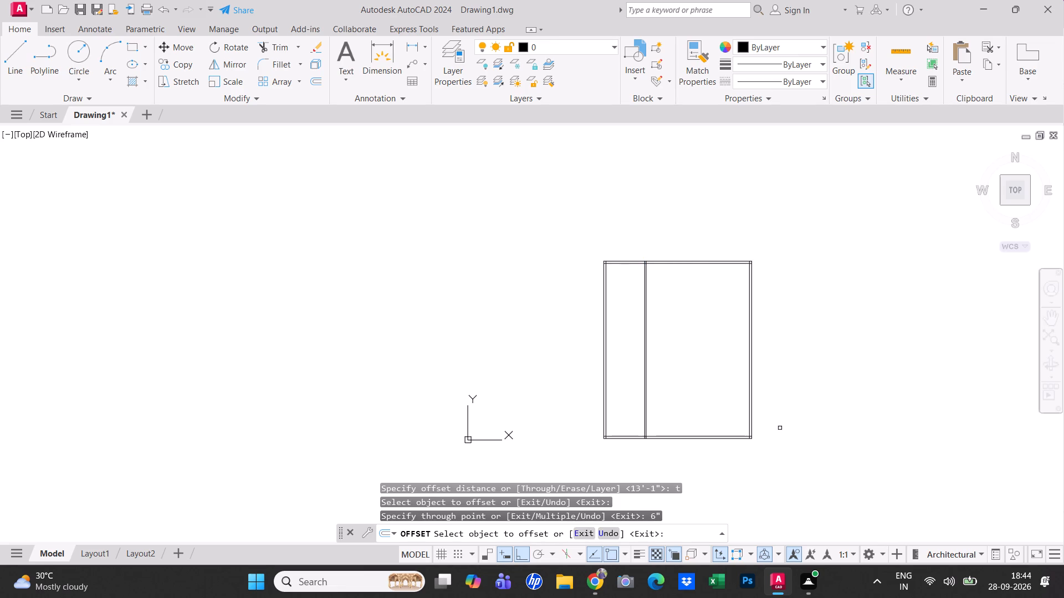
Offset the bottom wall's inner line 11'6" upward to place a horizontal partition line.
{"action": "left_click", "coordinate": [638, 435]}
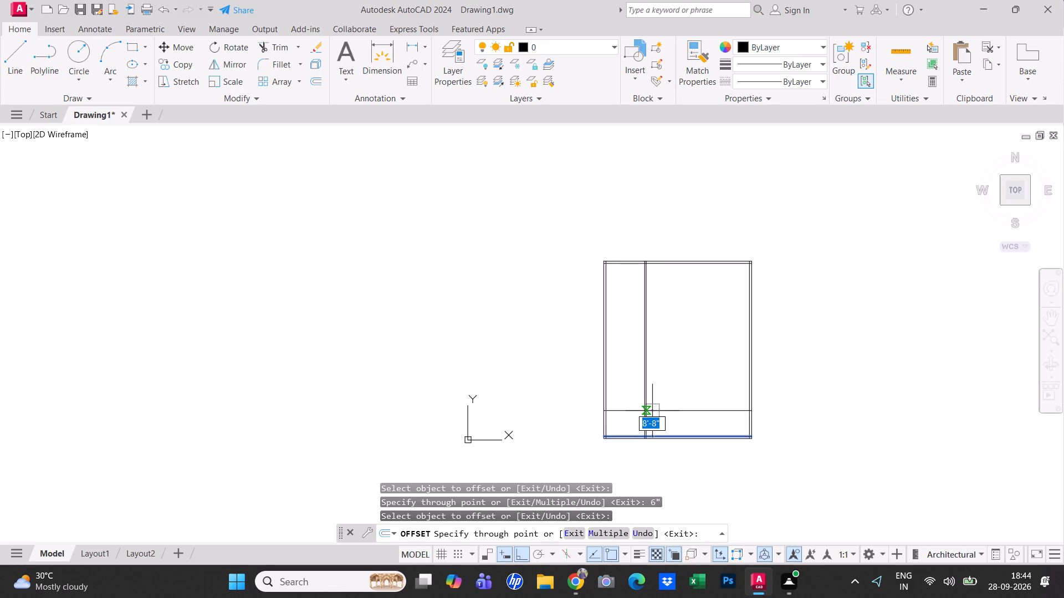
{"action": "type", "text": "11"}
{"action": "type", "text": "'6\""}
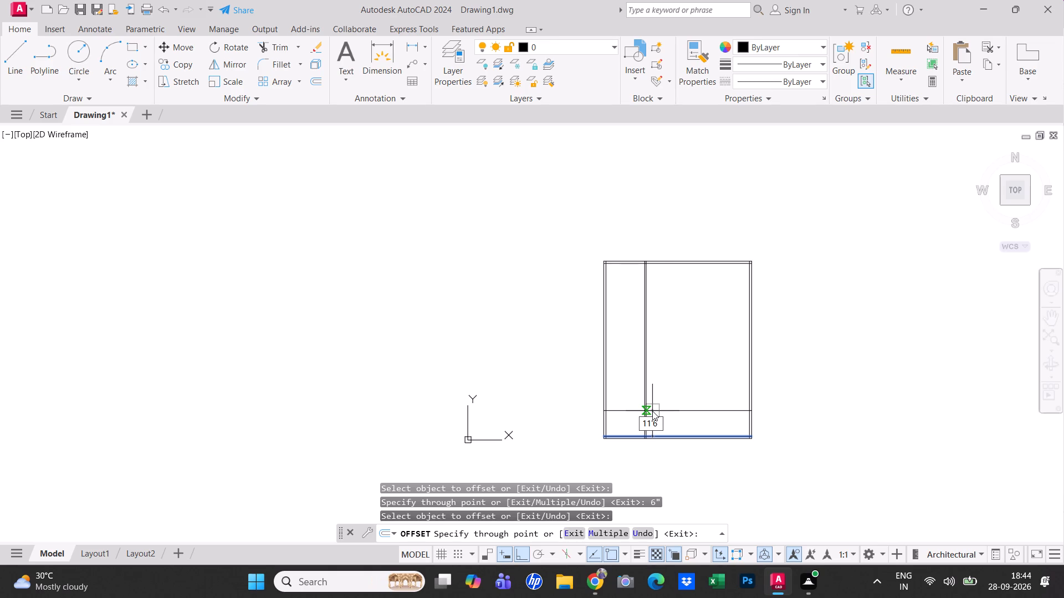
{"action": "key", "text": "Return"}
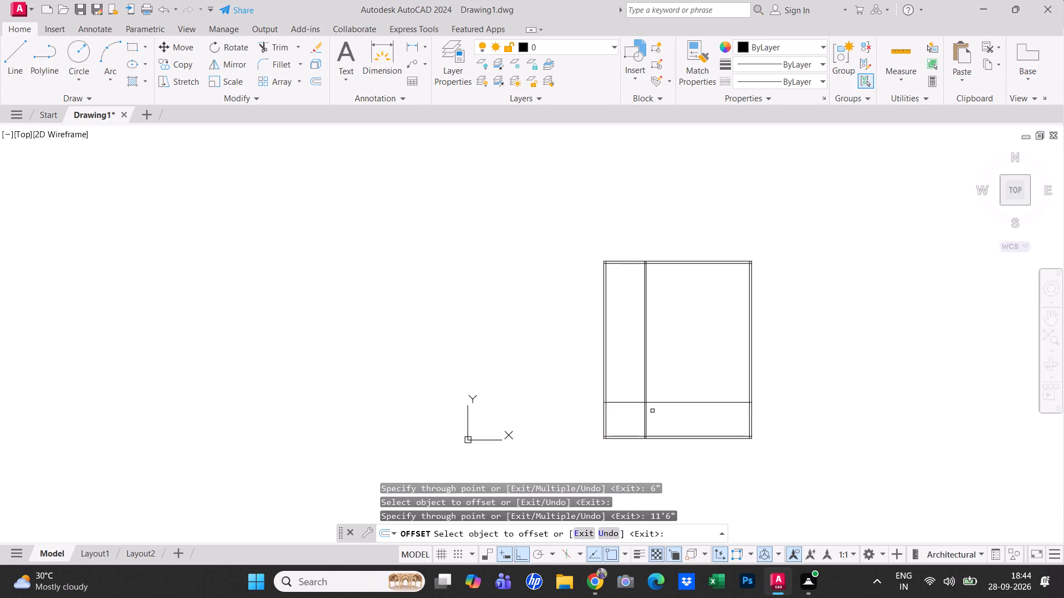
Offset the horizontal partition line 6" upward to give that partition its thickness.
{"action": "left_click", "coordinate": [627, 403]}
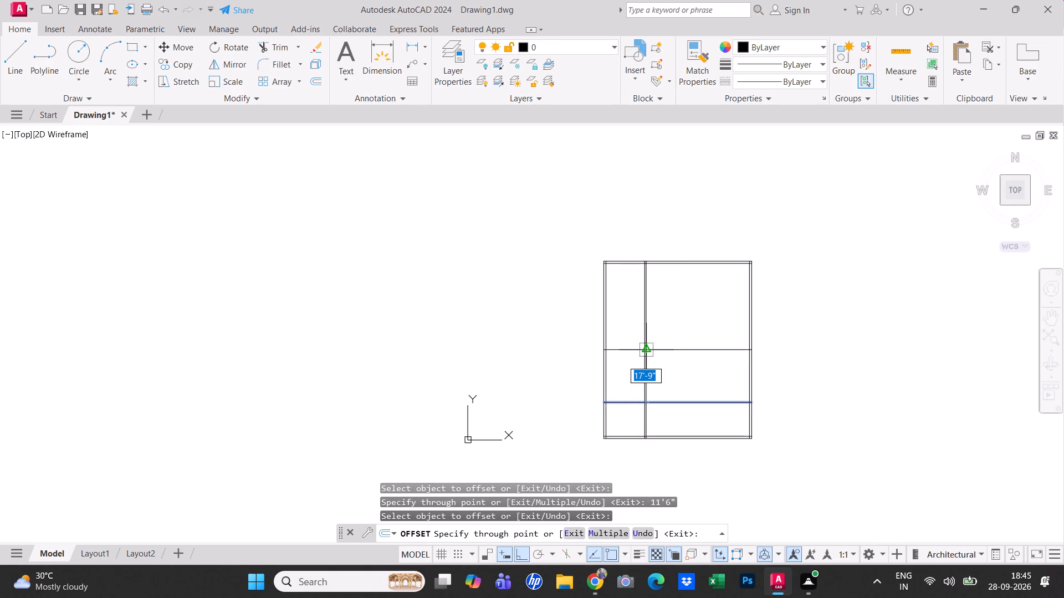
{"action": "key", "text": "6"}
{"action": "key", "text": "shift+quotedbl"}
{"action": "key", "text": "Return"}
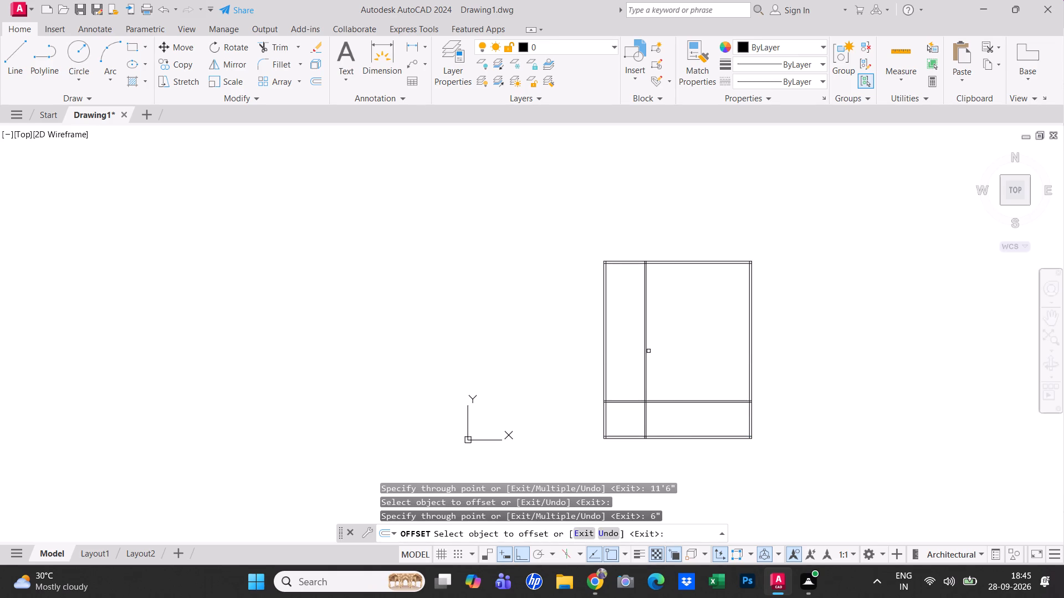
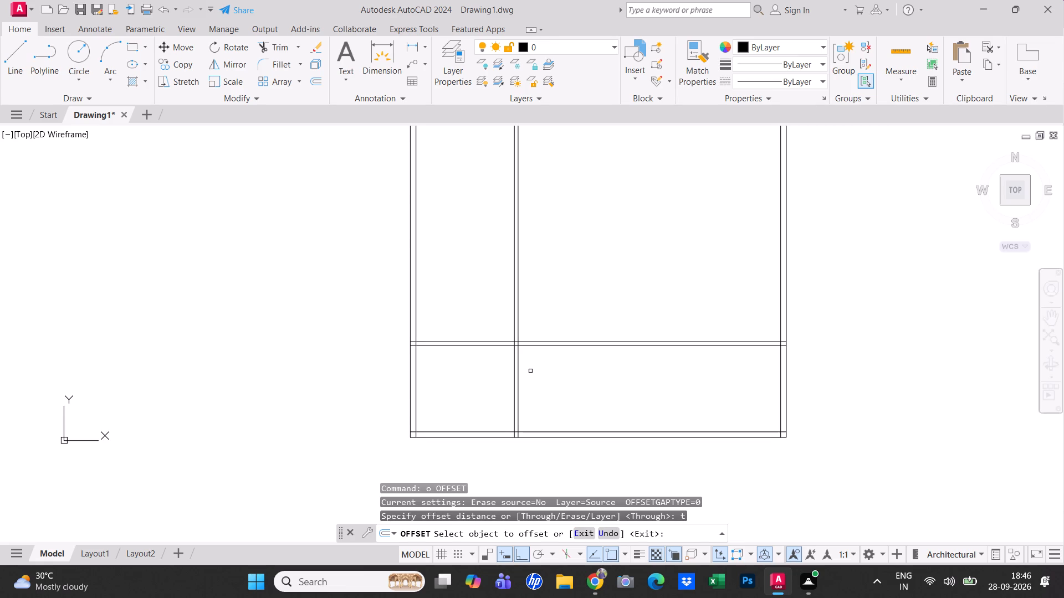
Offset the first vertical partition's right line 16'5" to the right and the resulting line 6" further right, forming a second vertical partition.
{"action": "left_click", "coordinate": [518, 384]}
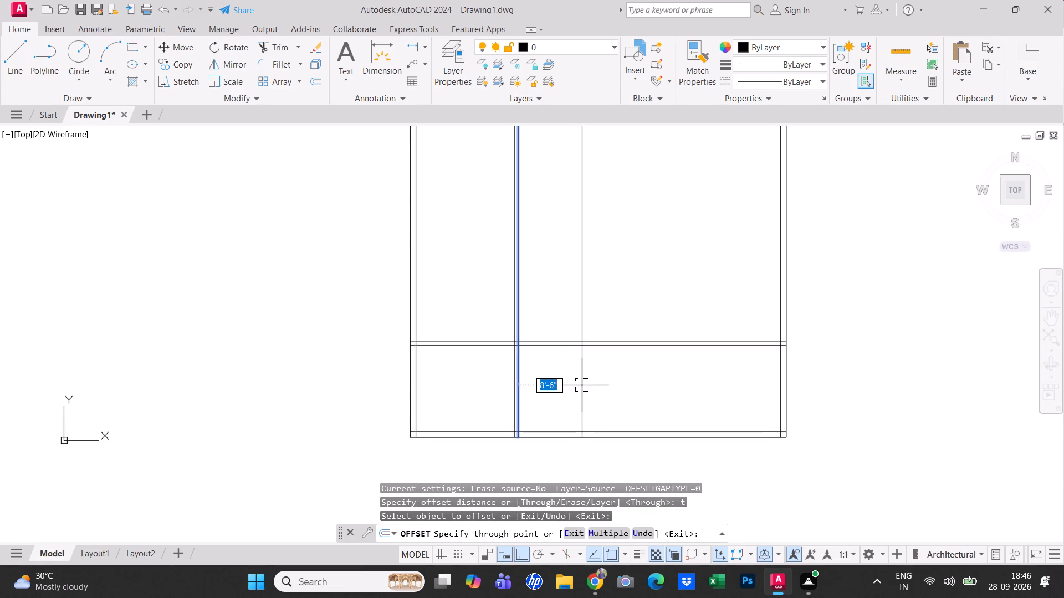
{"action": "type", "text": "16'5\""}
{"action": "key", "text": "Return"}
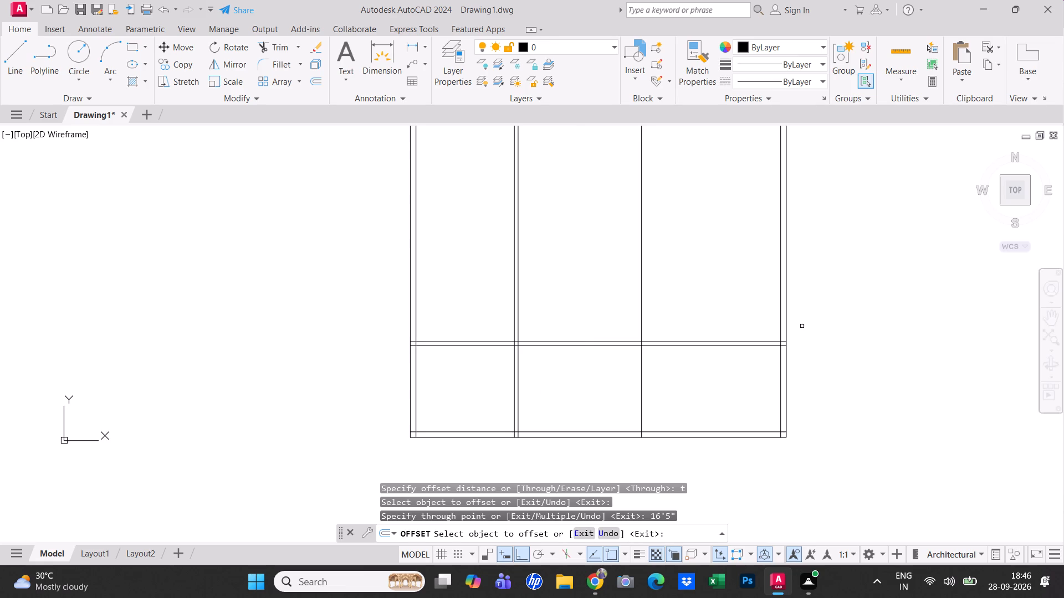
{"action": "left_click", "coordinate": [641, 321]}
{"action": "type", "text": "6\""}
{"action": "key", "text": "Return"}
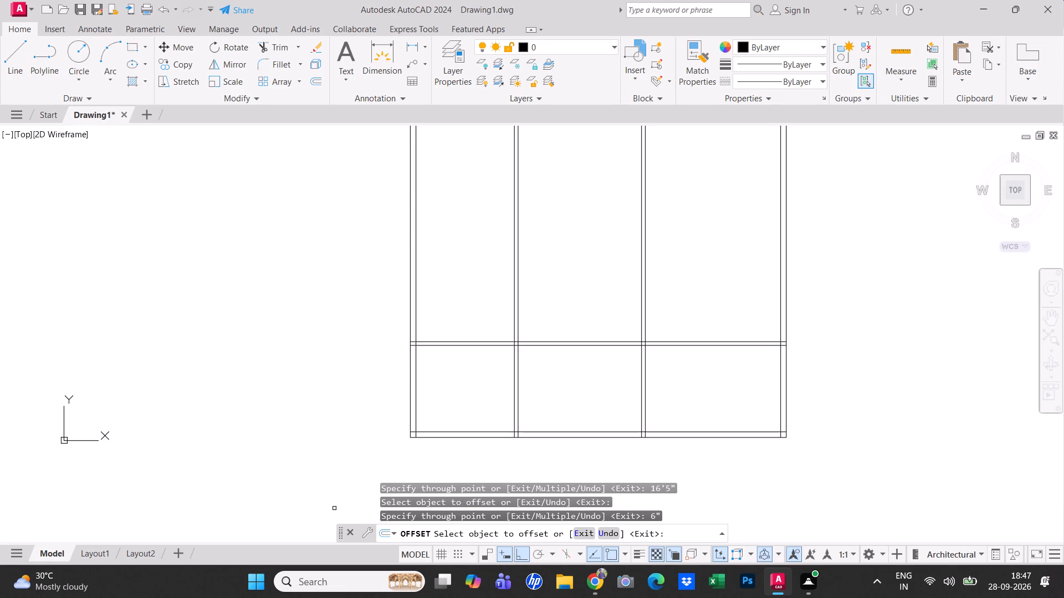
Offset the bottom wall's outer line 6'7" upward and the resulting line 9" further upward, forming a lower horizontal wall.
{"action": "middle_click_drag", "start_coordinate": [562, 357], "coordinate": [549, 328]}
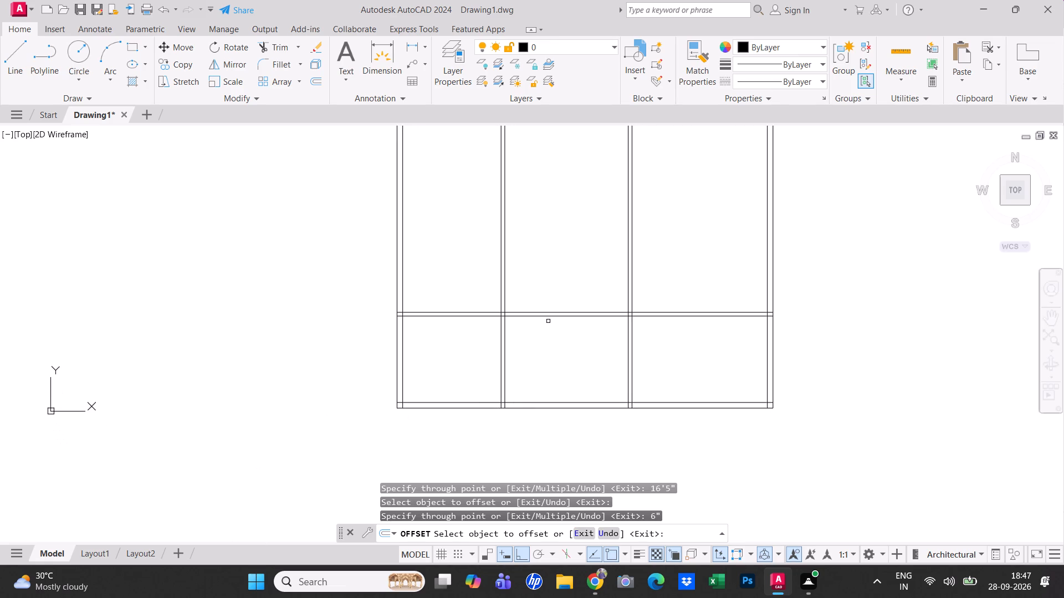
{"action": "left_click", "coordinate": [535, 408]}
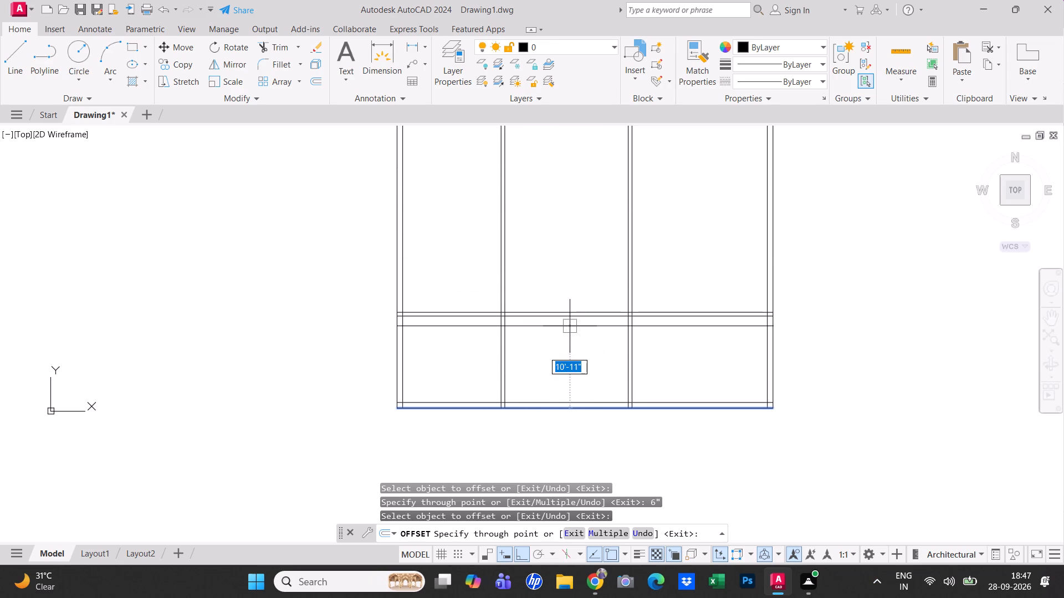
{"action": "key", "text": "6"}
{"action": "key", "text": "apostrophe"}
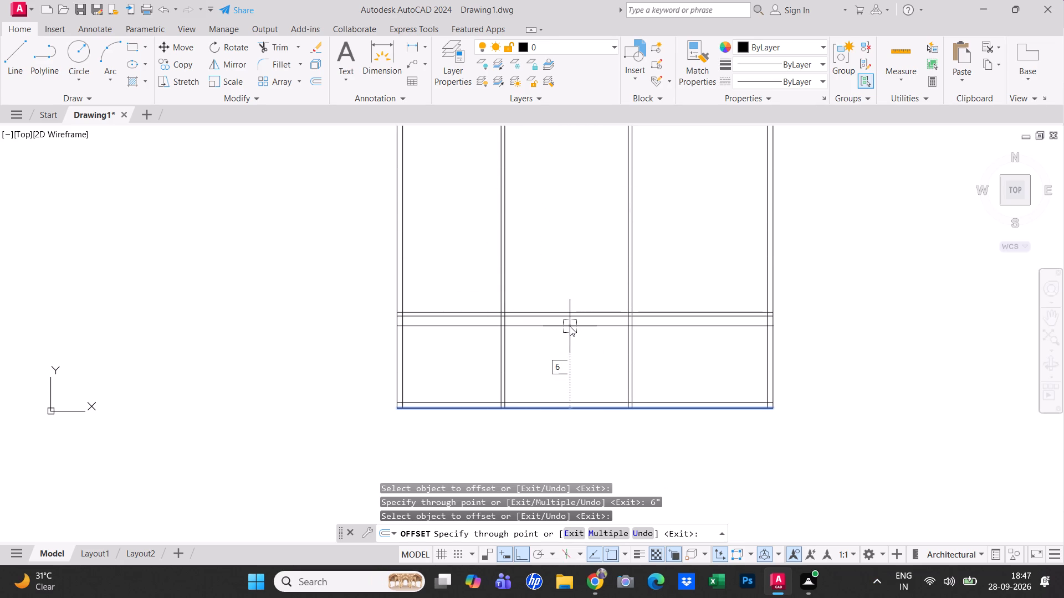
{"action": "type", "text": "7\""}
{"action": "key", "text": "Return"}
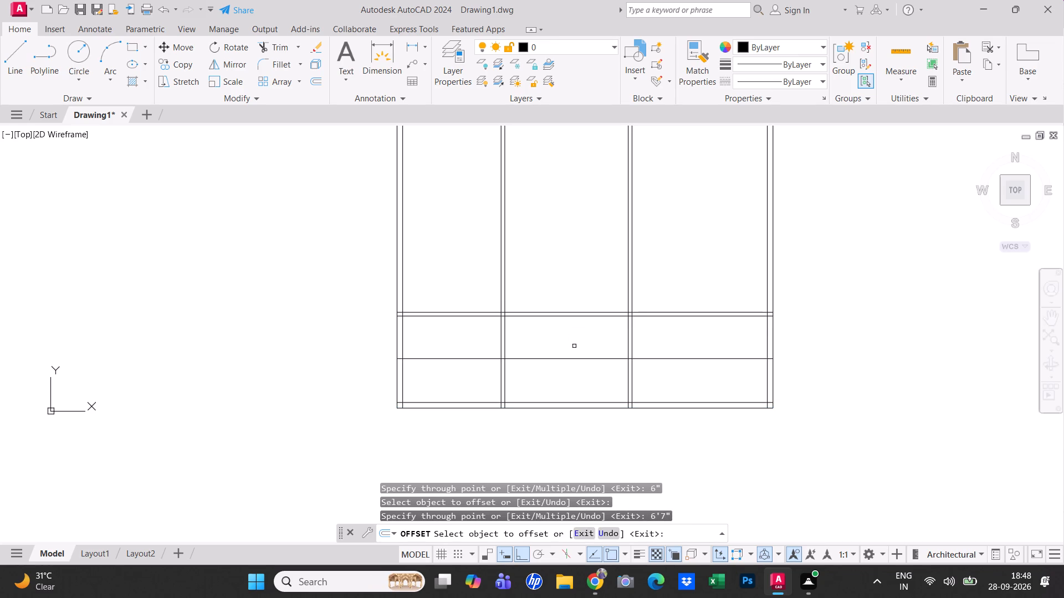
{"action": "left_click", "coordinate": [563, 359]}
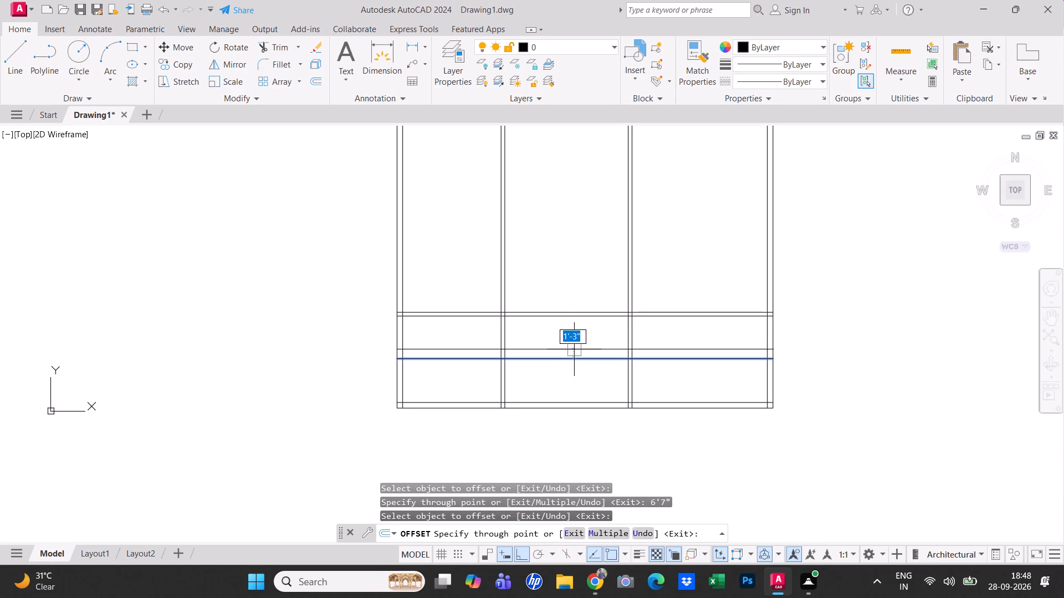
{"action": "type", "text": "9\""}
{"action": "key", "text": "Return"}
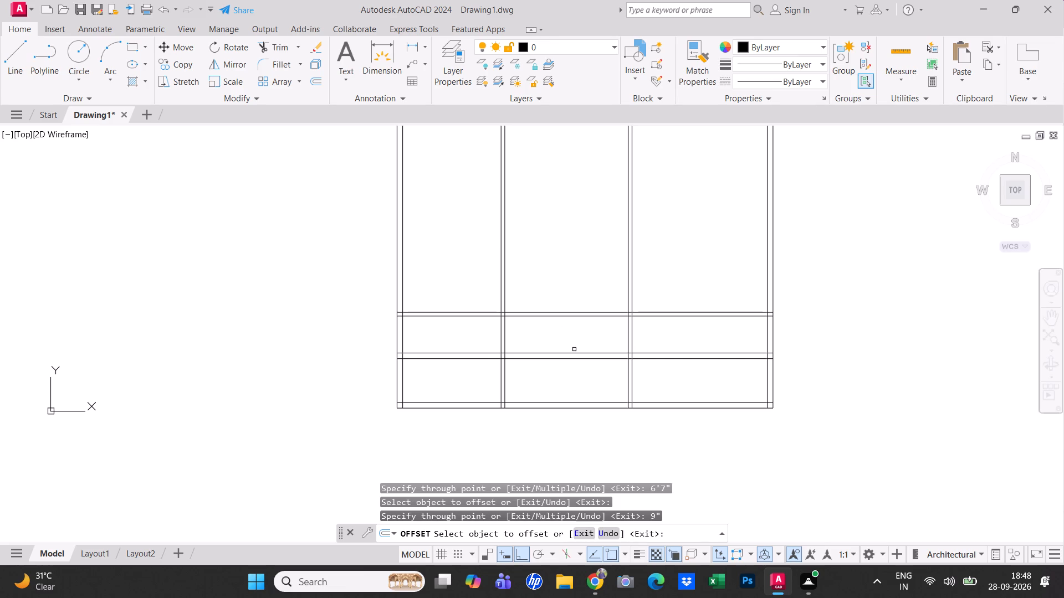
{"action": "key", "text": "Escape"}
{"action": "key", "text": "Escape"}
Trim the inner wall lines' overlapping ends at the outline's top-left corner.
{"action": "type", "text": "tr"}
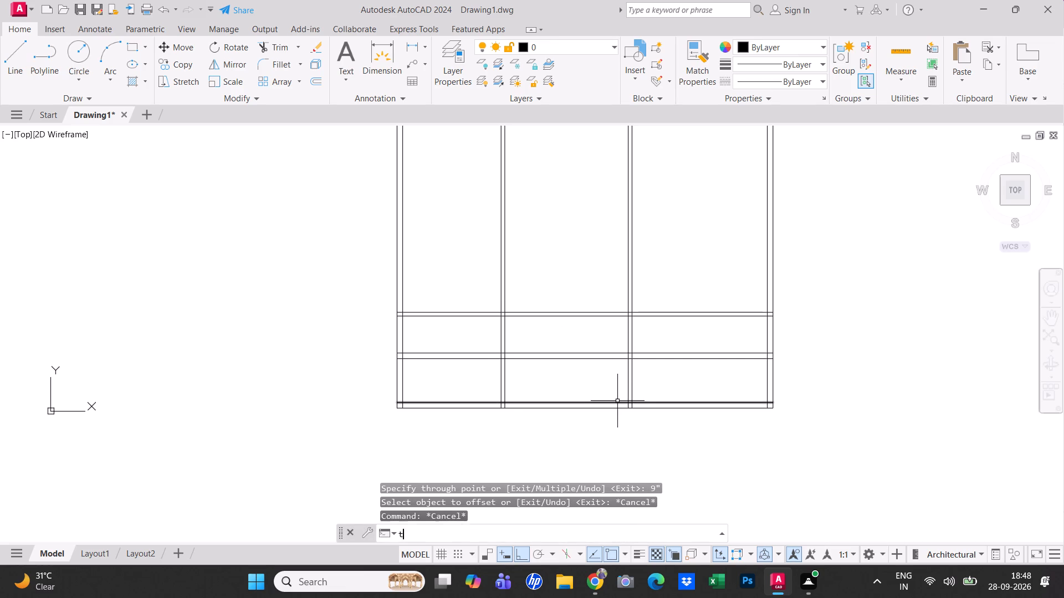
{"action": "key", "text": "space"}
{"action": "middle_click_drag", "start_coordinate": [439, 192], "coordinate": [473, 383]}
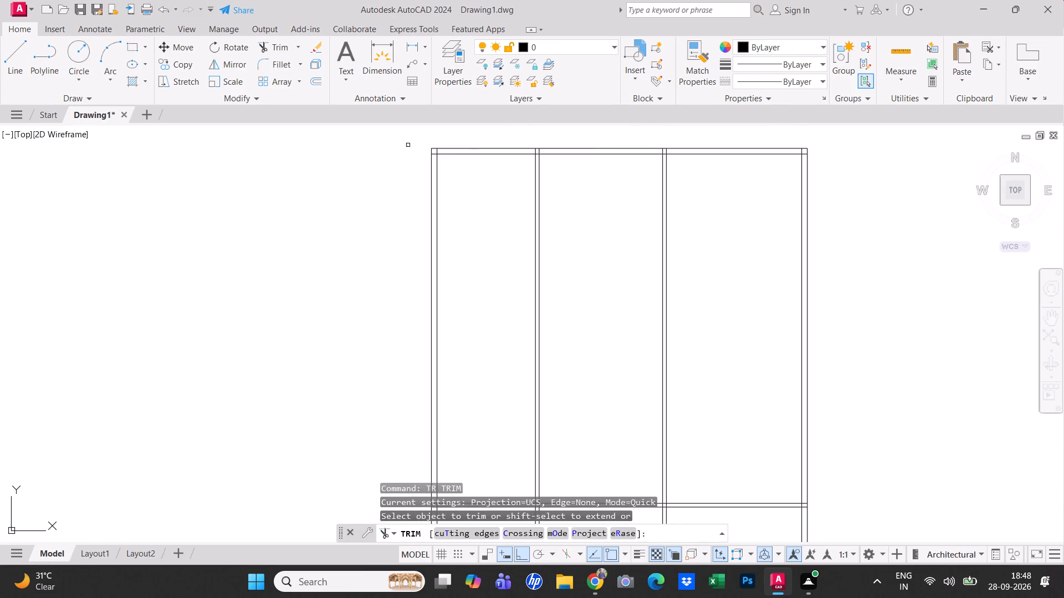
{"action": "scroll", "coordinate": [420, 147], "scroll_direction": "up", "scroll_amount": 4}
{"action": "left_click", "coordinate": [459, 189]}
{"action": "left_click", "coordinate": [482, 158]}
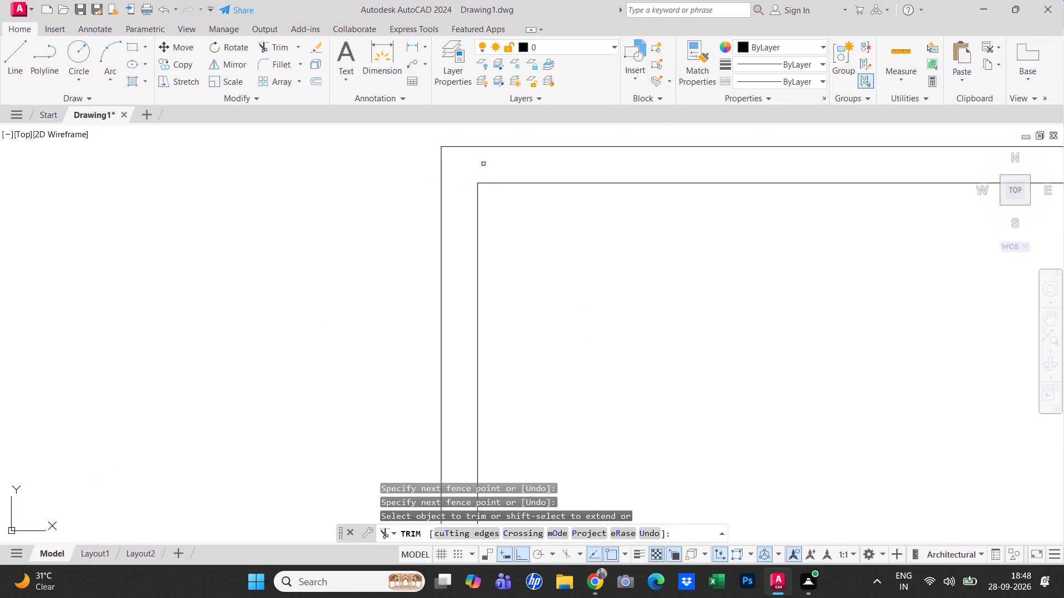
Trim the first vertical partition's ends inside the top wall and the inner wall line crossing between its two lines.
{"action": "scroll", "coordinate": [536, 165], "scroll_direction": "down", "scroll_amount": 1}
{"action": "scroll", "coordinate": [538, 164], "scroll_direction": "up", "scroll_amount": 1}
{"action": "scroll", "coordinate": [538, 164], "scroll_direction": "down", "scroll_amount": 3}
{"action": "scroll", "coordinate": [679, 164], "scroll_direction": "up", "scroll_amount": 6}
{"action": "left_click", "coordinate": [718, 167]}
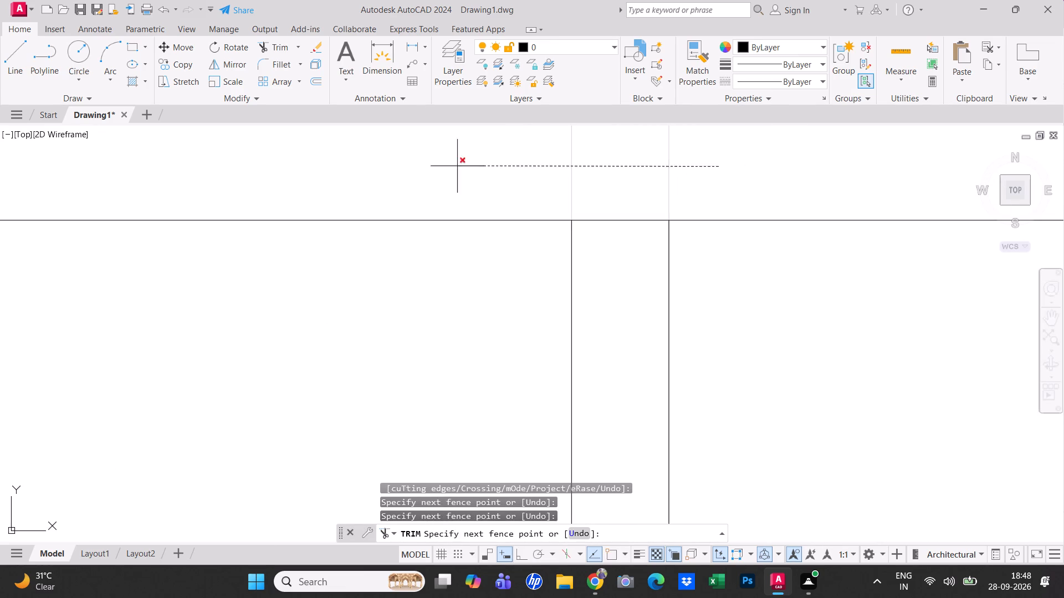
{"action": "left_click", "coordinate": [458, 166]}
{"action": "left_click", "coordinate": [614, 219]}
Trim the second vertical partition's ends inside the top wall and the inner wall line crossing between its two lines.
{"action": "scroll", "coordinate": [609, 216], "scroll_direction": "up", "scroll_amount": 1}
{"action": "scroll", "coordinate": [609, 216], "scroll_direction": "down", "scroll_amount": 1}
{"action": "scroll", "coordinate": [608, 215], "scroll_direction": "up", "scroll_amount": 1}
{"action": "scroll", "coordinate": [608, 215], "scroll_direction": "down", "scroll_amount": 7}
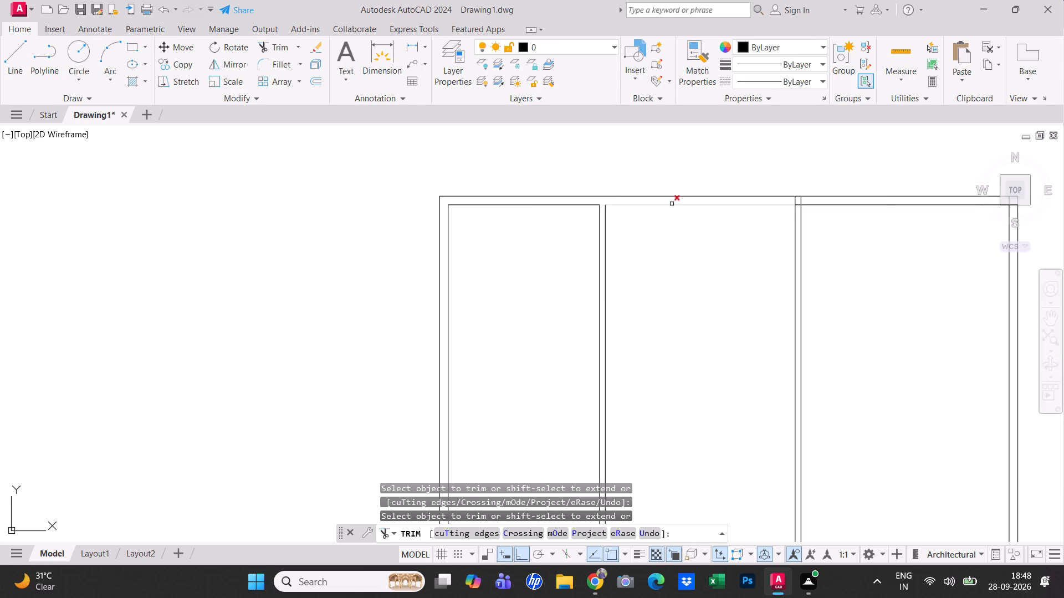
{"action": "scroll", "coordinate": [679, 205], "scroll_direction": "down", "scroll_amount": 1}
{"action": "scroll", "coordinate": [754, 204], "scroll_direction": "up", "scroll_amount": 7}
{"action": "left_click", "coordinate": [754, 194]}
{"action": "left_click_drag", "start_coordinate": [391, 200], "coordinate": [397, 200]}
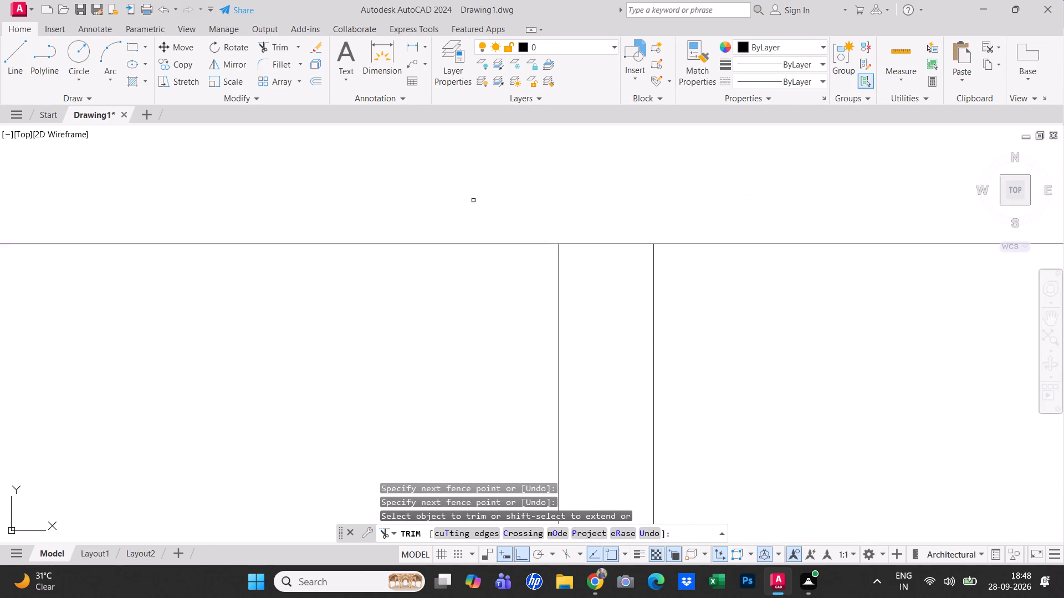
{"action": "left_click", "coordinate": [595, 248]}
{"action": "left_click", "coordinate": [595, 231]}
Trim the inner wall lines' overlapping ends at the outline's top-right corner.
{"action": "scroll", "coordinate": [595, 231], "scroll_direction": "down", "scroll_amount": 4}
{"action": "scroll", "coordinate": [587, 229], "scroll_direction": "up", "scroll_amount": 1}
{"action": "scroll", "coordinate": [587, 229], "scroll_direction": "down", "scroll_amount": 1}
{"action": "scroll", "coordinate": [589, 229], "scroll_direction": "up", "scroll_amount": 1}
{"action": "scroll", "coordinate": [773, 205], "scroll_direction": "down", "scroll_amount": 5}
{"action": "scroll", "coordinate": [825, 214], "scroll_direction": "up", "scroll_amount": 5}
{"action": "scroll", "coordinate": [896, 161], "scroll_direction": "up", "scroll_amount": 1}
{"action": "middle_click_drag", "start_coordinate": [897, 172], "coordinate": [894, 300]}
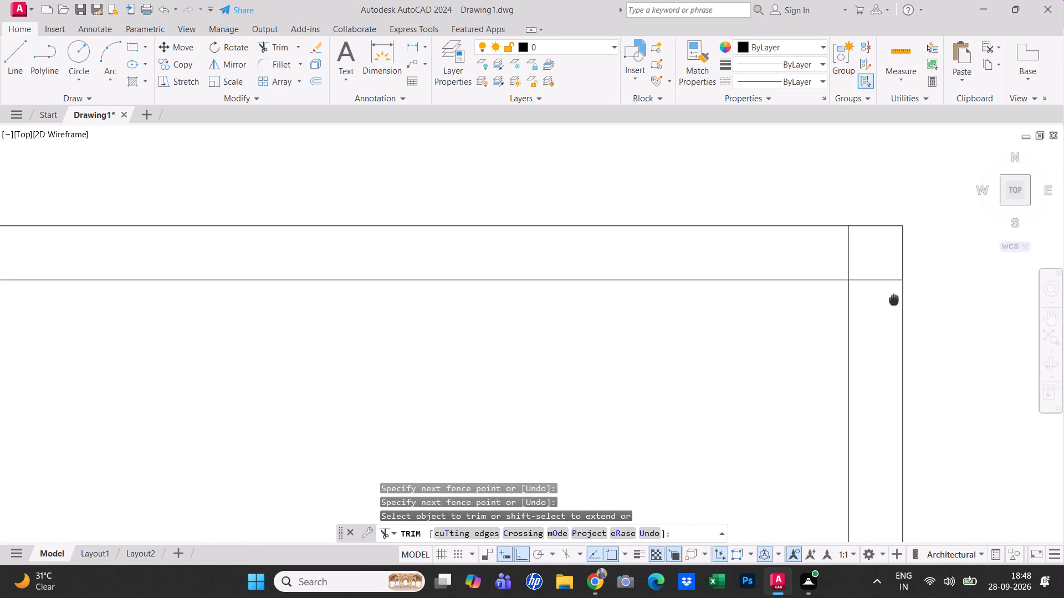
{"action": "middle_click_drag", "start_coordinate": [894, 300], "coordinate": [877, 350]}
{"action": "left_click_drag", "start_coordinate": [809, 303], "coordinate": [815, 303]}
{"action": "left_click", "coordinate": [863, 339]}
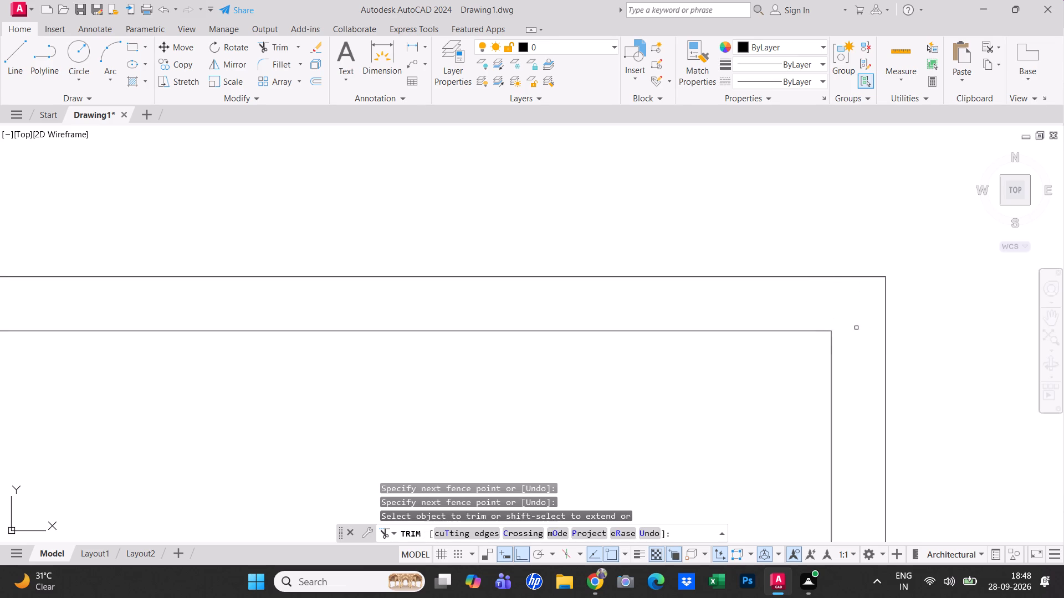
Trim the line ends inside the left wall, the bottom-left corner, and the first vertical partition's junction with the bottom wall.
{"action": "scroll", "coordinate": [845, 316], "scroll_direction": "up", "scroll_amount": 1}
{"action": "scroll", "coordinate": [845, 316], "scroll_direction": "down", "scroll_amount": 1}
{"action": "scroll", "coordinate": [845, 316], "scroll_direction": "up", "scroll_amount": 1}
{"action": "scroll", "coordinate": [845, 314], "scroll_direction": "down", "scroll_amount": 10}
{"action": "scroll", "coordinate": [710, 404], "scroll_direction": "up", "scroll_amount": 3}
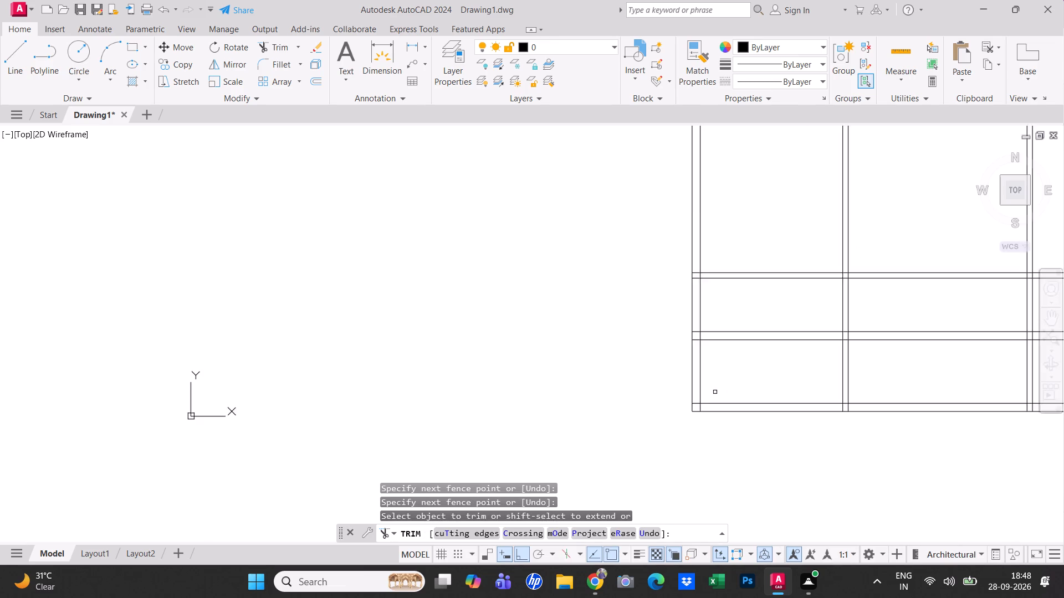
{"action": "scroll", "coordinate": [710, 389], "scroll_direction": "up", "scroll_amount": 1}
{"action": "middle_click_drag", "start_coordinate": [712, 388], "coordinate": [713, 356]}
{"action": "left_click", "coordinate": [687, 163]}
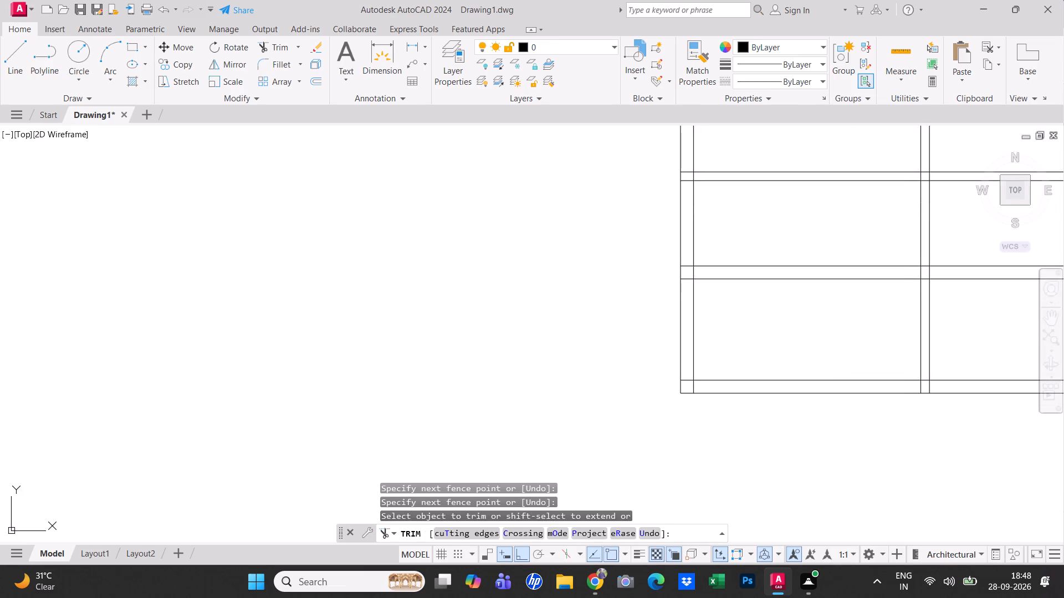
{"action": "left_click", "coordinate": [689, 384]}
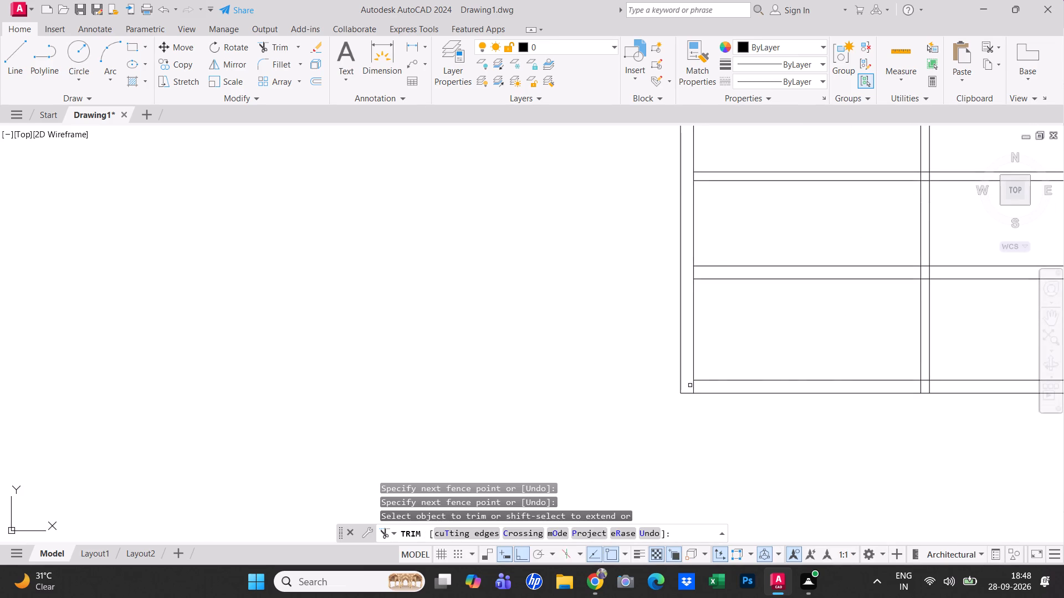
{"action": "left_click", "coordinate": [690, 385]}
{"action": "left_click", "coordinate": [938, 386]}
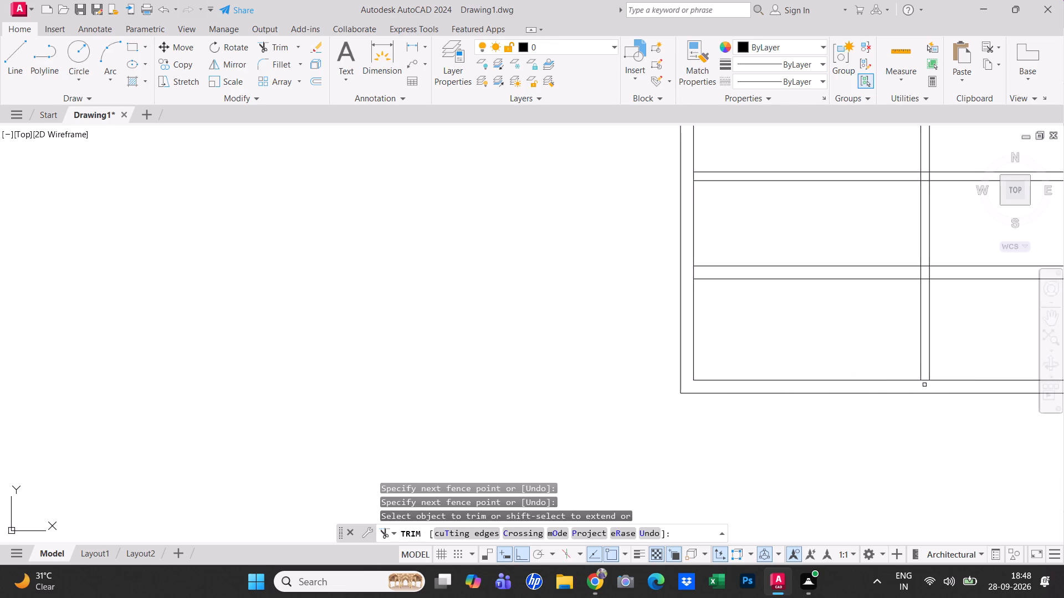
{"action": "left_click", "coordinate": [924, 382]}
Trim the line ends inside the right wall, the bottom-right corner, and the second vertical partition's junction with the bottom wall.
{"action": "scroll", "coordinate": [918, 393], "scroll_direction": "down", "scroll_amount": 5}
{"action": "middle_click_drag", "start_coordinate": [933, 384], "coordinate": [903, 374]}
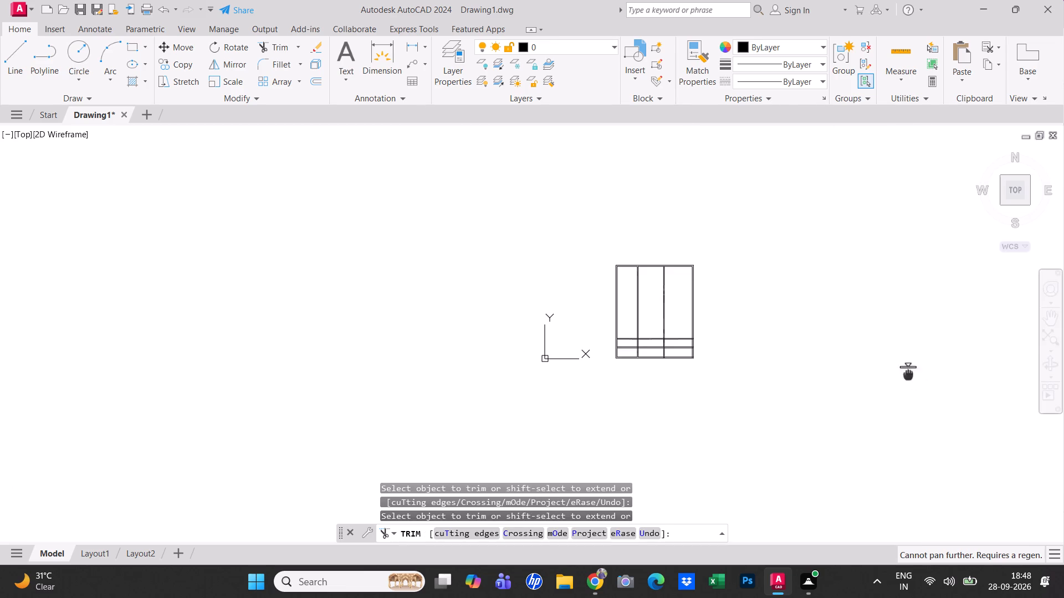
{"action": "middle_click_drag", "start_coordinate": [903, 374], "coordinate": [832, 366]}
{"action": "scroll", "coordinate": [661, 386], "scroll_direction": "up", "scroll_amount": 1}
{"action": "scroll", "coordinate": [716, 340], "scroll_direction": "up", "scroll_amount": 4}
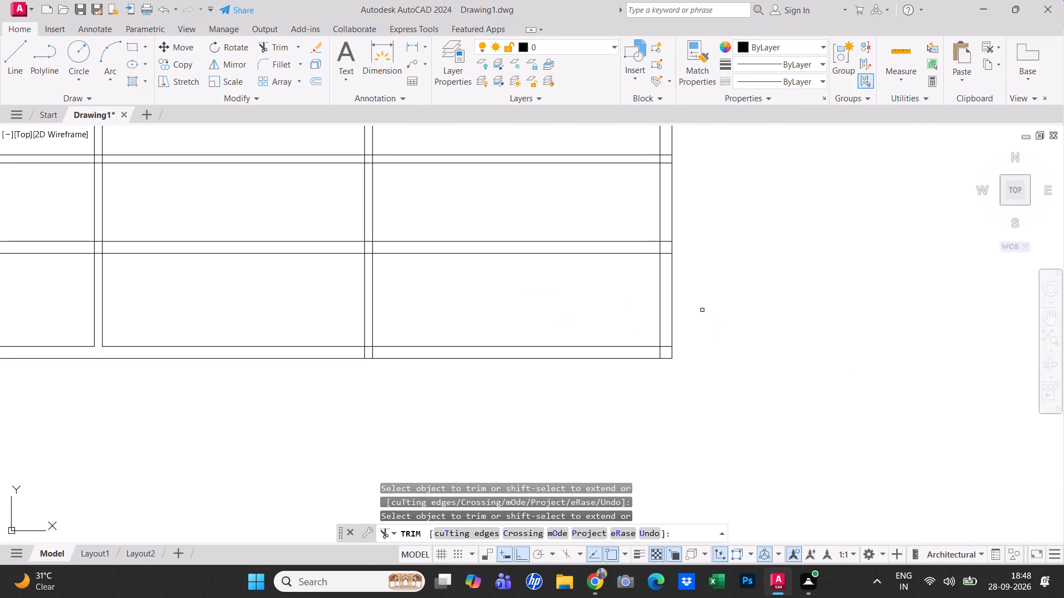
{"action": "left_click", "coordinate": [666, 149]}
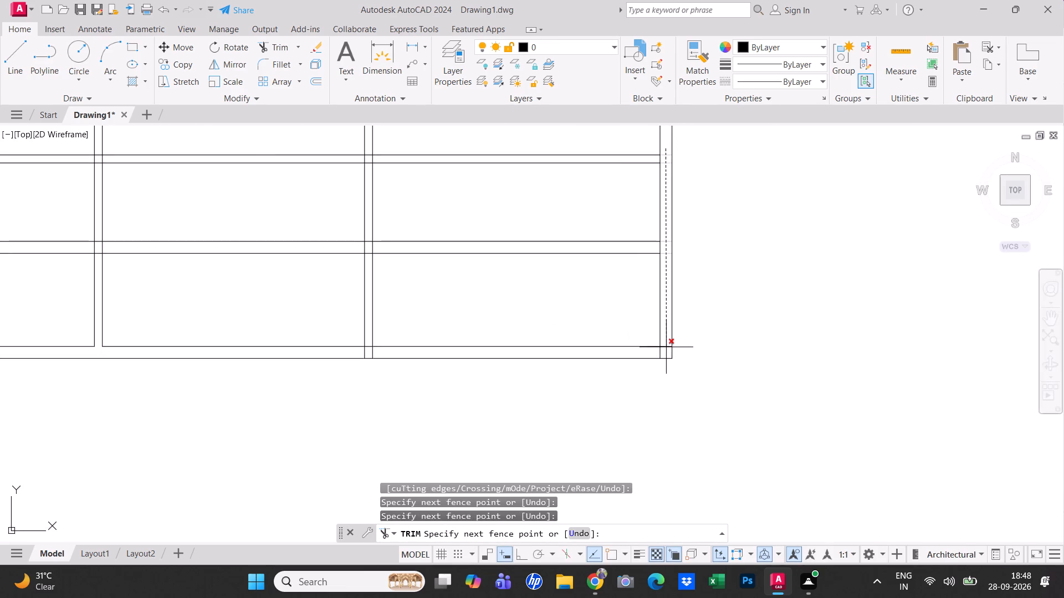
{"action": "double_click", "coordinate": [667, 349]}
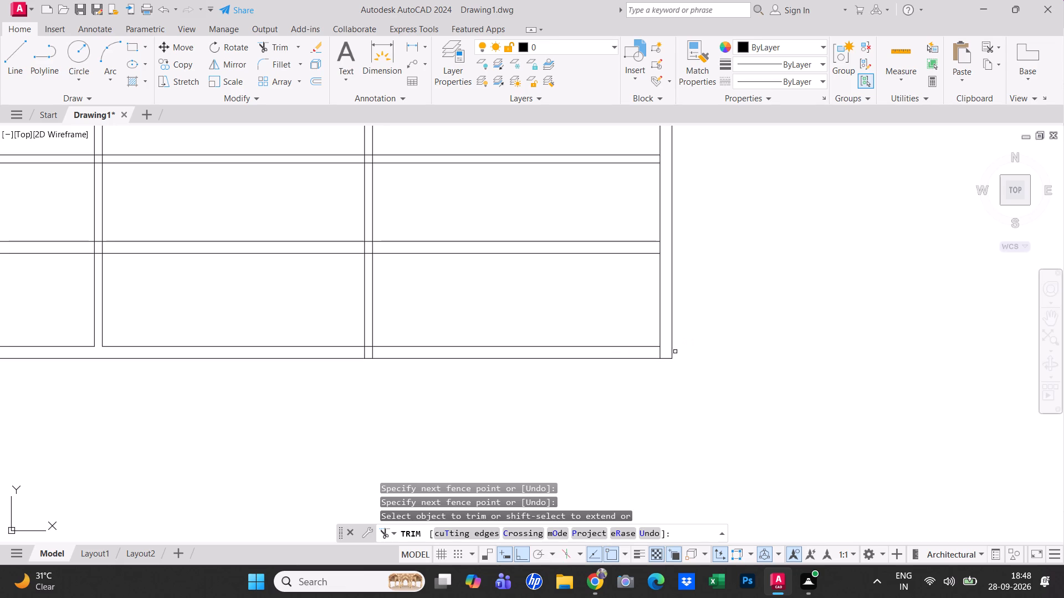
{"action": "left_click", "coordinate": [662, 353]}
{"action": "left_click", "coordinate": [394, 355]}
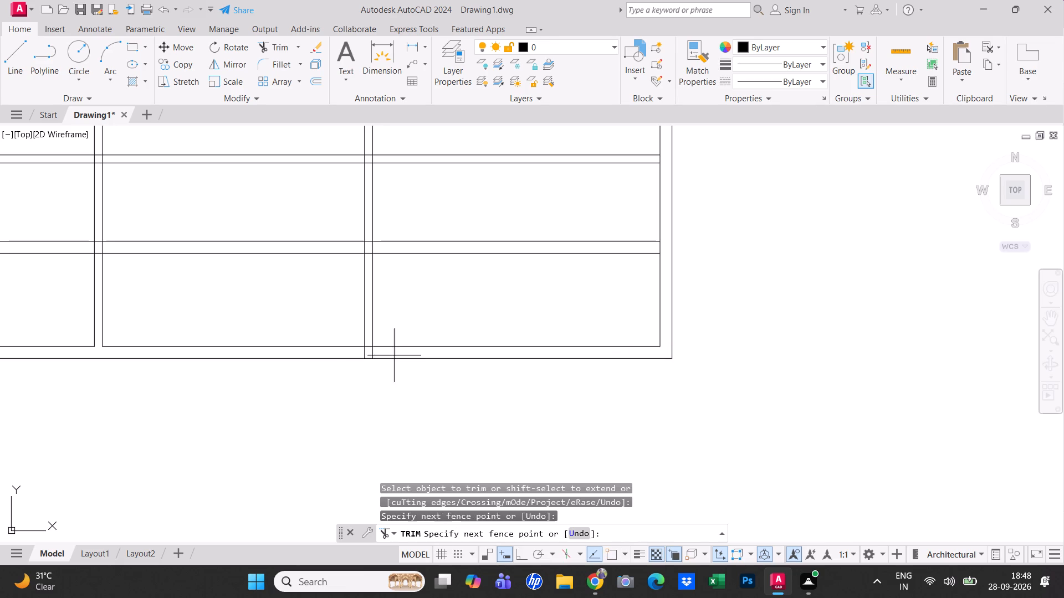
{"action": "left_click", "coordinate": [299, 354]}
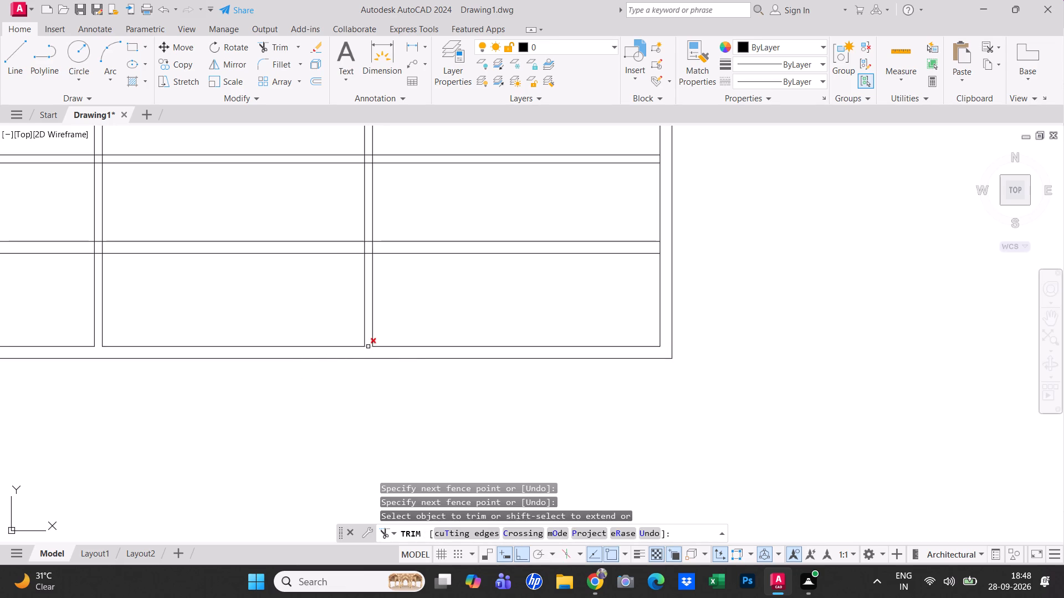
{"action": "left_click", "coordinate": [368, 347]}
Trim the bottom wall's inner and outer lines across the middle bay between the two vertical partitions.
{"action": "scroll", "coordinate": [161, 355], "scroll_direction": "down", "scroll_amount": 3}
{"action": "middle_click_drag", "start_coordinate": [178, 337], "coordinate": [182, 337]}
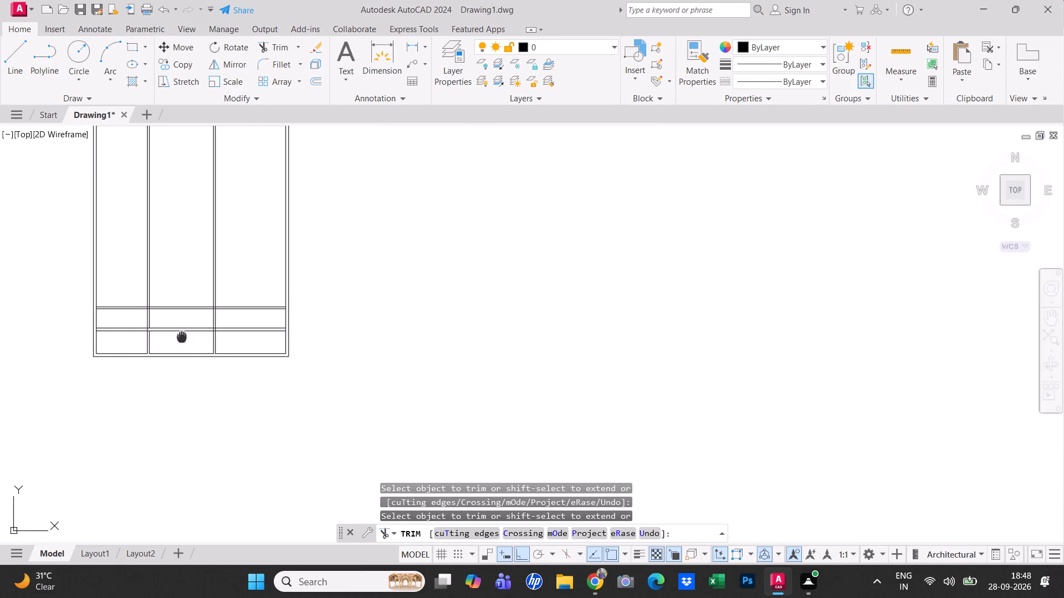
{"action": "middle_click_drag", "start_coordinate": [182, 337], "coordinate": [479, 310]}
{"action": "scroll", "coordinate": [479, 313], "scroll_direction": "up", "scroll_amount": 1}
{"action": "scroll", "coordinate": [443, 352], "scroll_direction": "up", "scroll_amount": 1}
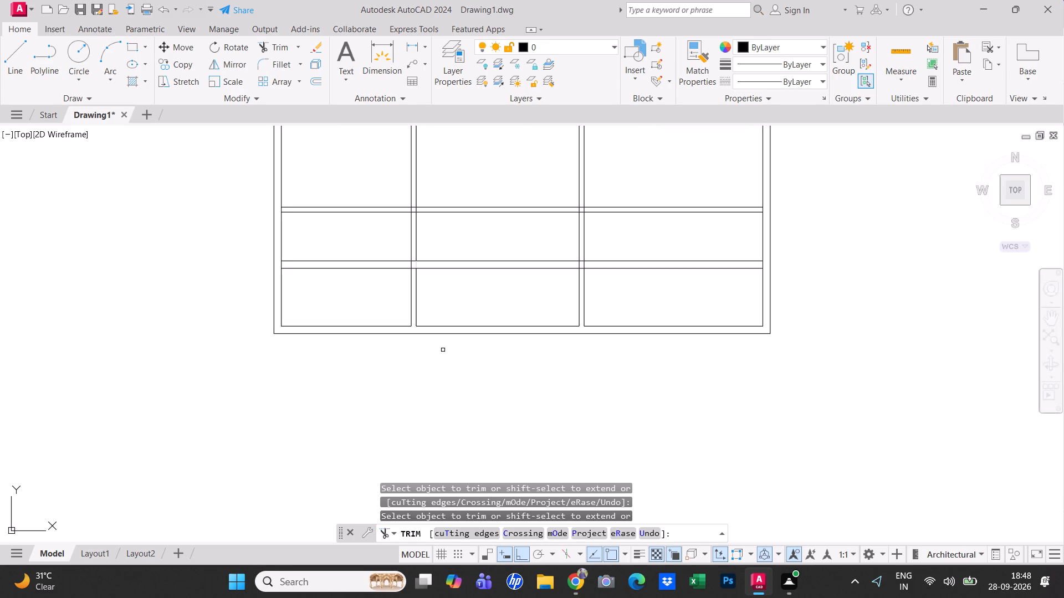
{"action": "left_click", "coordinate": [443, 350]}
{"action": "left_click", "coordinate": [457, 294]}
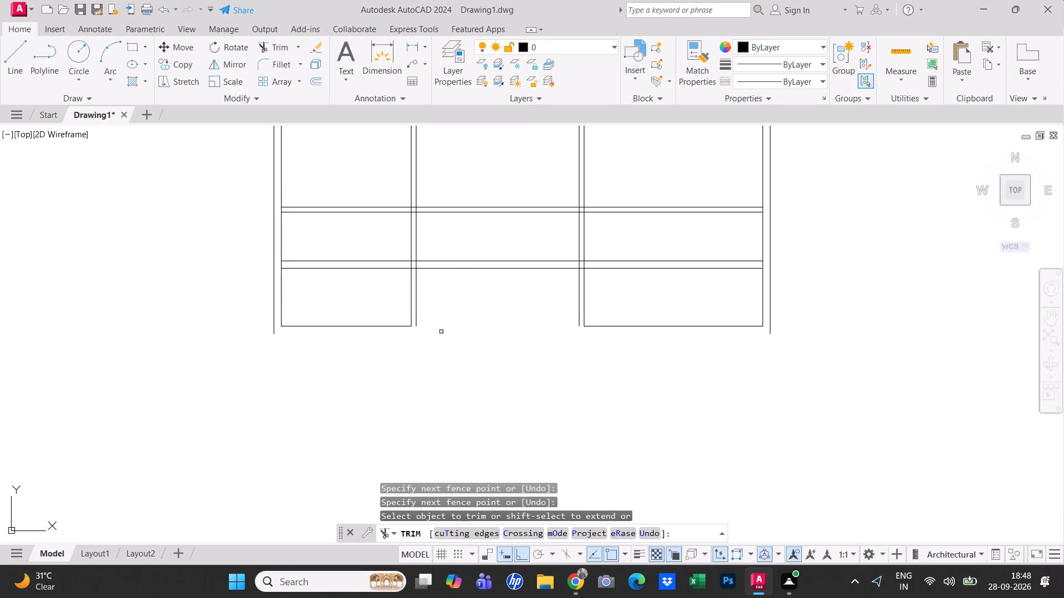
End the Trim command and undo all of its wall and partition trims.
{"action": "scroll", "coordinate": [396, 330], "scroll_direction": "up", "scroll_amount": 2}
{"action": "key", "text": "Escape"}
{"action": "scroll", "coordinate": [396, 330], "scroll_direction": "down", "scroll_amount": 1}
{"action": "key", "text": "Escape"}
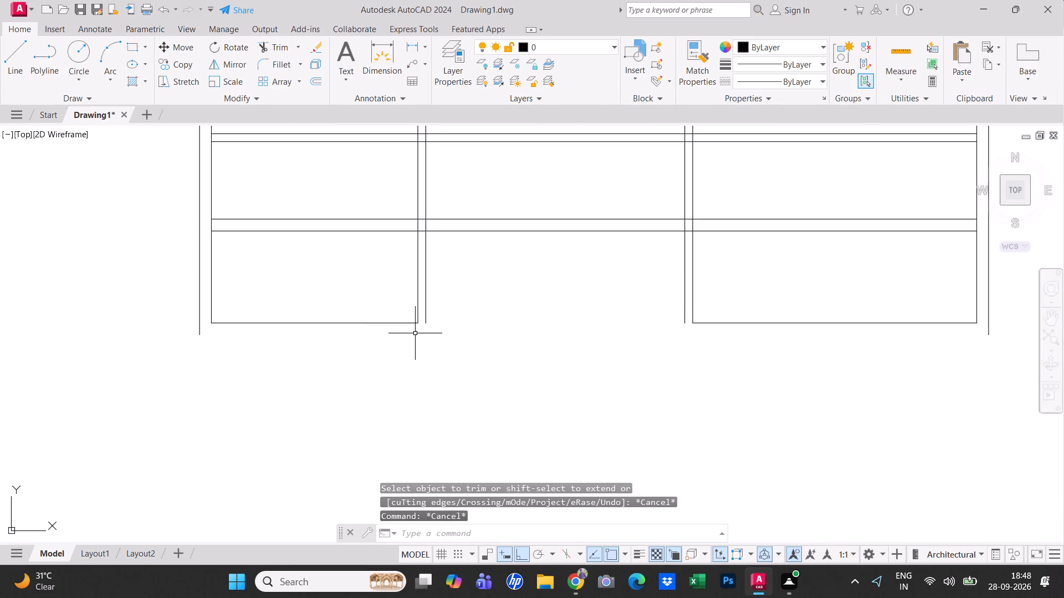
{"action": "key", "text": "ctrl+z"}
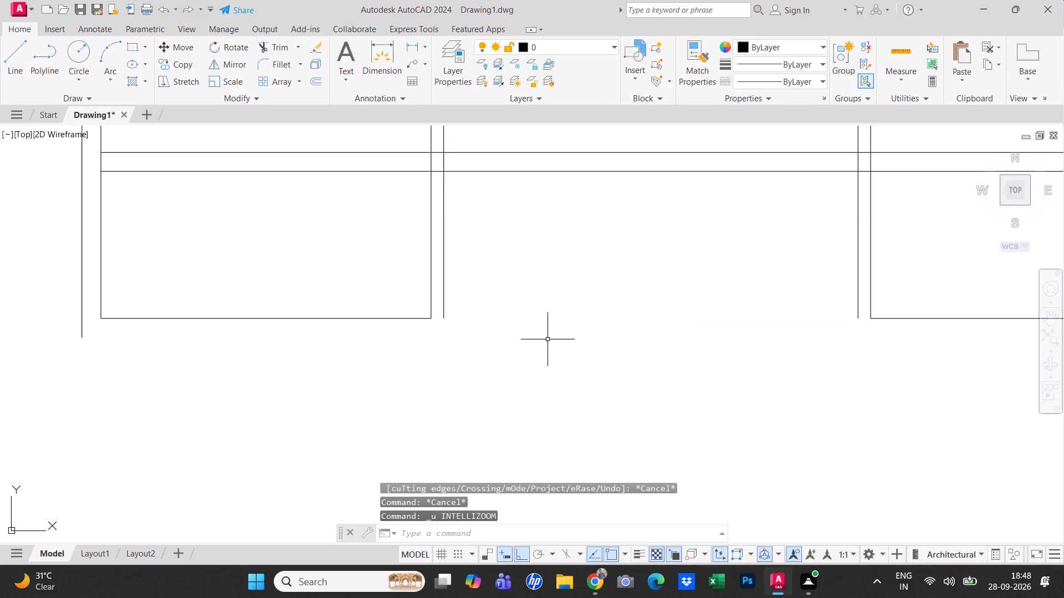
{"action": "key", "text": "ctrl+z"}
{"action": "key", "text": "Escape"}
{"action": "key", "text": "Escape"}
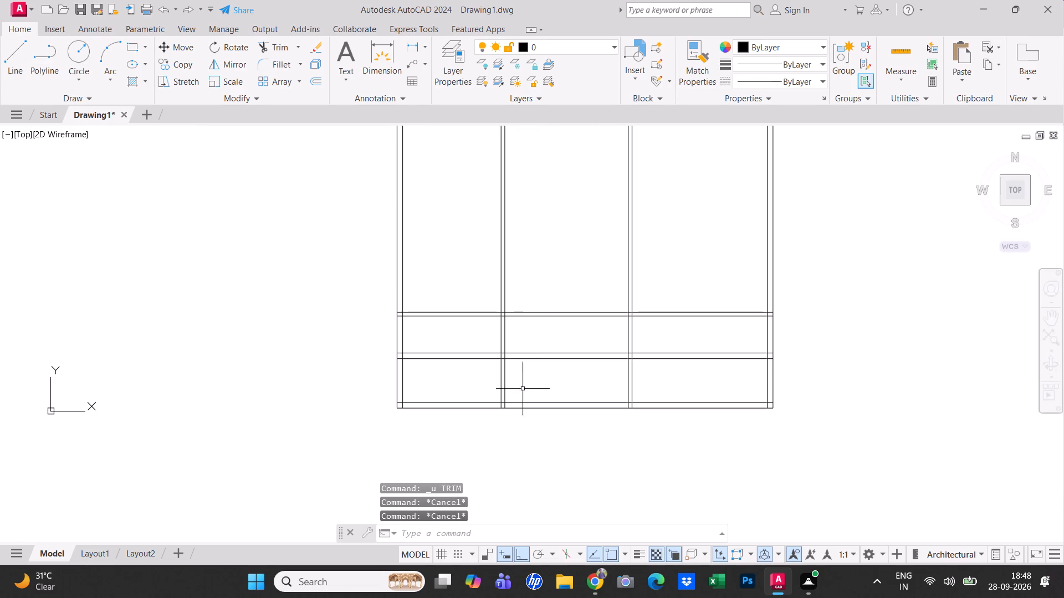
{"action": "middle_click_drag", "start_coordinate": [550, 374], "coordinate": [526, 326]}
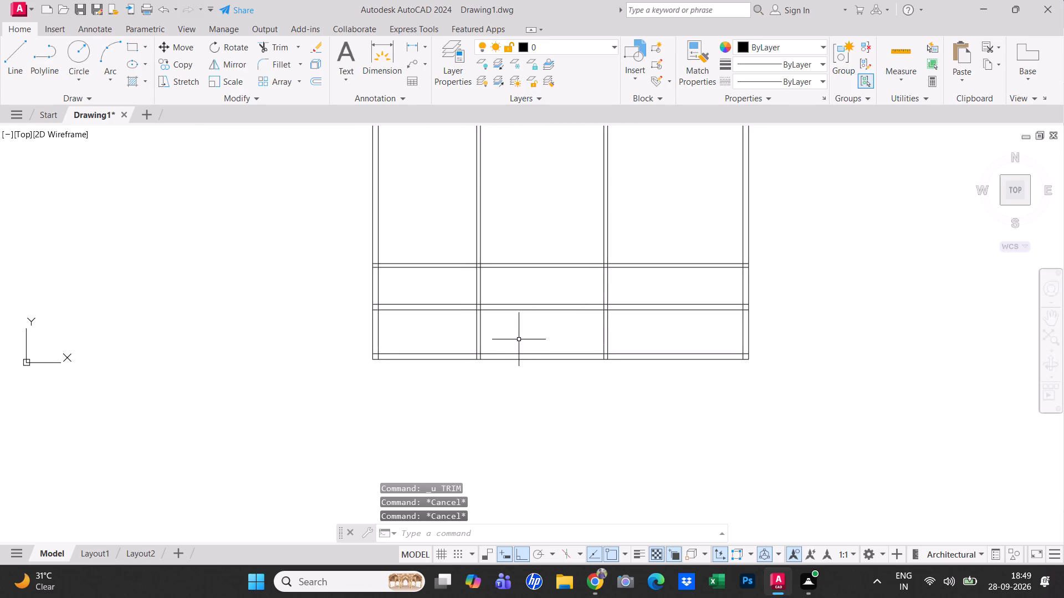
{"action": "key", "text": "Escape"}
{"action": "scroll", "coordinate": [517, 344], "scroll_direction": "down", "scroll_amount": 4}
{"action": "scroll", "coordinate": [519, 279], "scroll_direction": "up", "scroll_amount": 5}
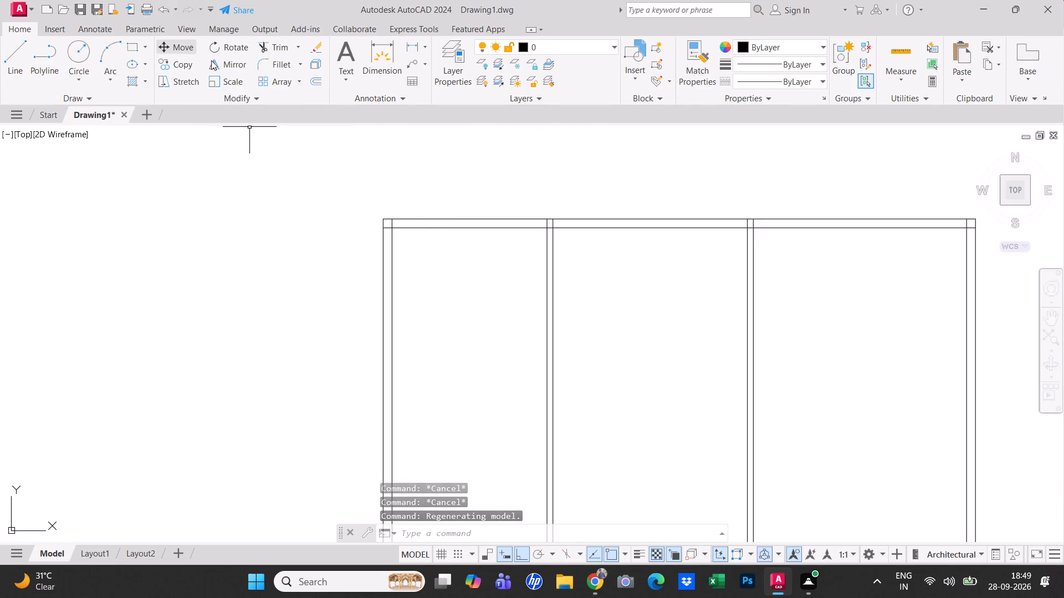
Trim the overlapping line ends at the top-left corner of the outer walls.
{"action": "key", "text": "Escape"}
{"action": "type", "text": "tr"}
{"action": "key", "text": "space"}
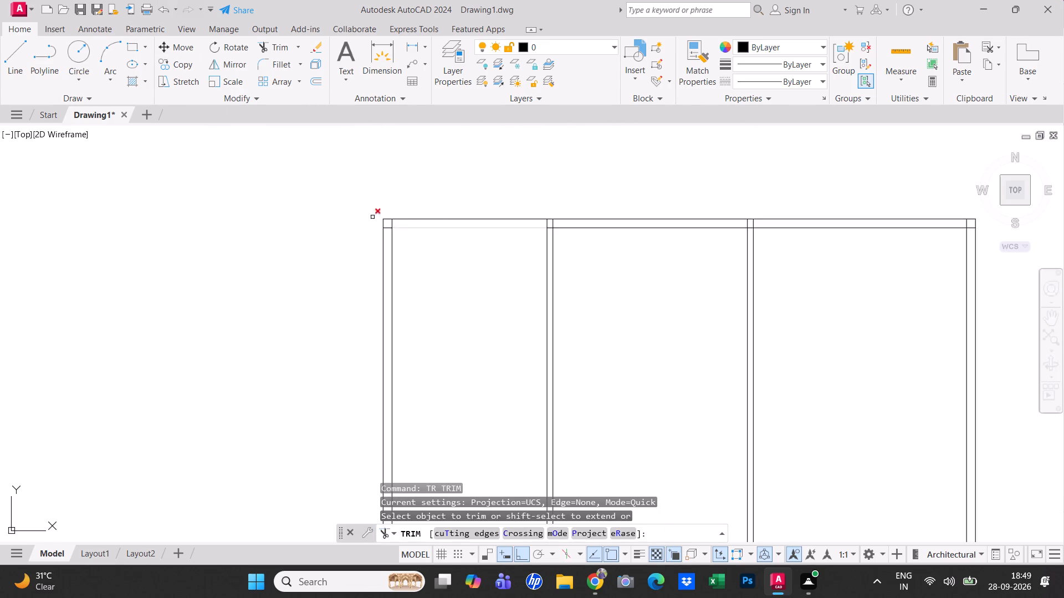
{"action": "scroll", "coordinate": [376, 223], "scroll_direction": "up", "scroll_amount": 3}
{"action": "left_click", "coordinate": [447, 216]}
{"action": "left_click", "coordinate": [397, 244]}
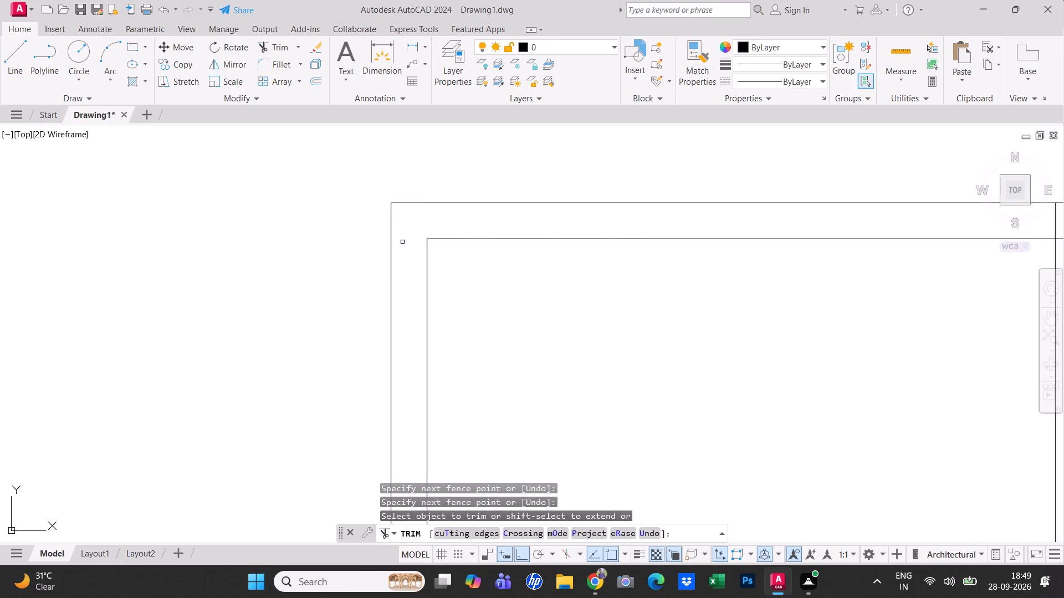
Trim the first vertical partition's line ends inside the top wall and open the wall's inner line at that junction.
{"action": "scroll", "coordinate": [403, 241], "scroll_direction": "down", "scroll_amount": 2}
{"action": "scroll", "coordinate": [403, 241], "scroll_direction": "up", "scroll_amount": 1}
{"action": "scroll", "coordinate": [403, 241], "scroll_direction": "down", "scroll_amount": 2}
{"action": "scroll", "coordinate": [565, 233], "scroll_direction": "up", "scroll_amount": 5}
{"action": "left_click_drag", "start_coordinate": [469, 243], "coordinate": [492, 247]}
{"action": "left_click", "coordinate": [637, 245]}
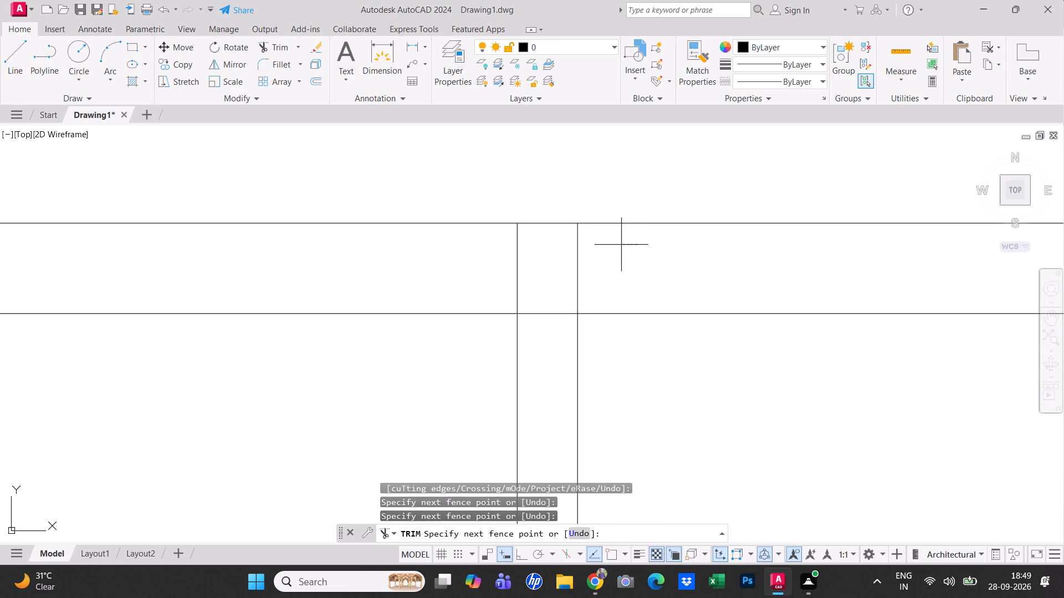
{"action": "left_click", "coordinate": [484, 261]}
{"action": "left_click", "coordinate": [542, 315]}
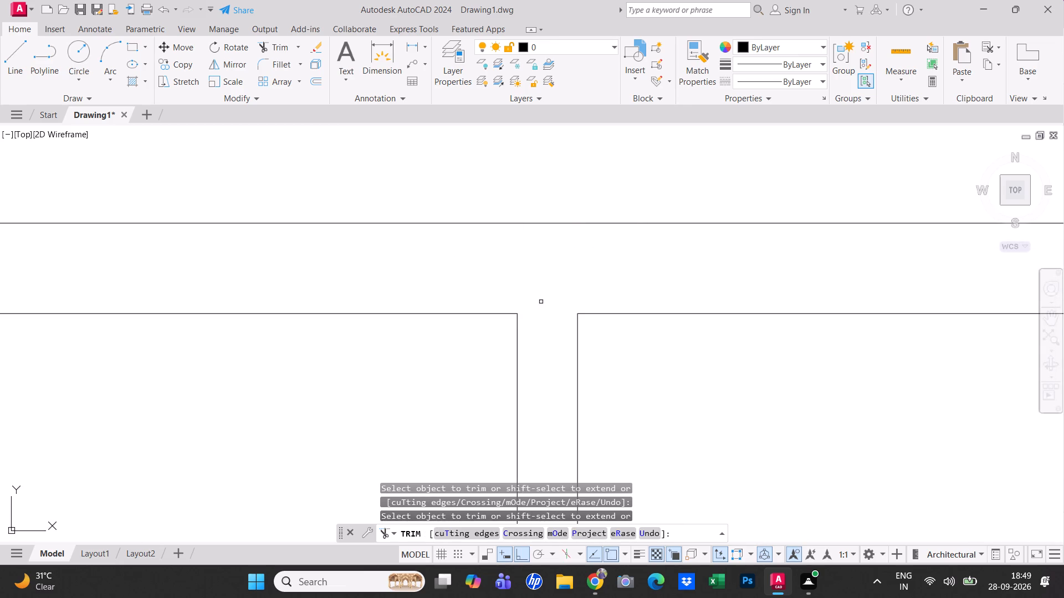
Trim the second vertical partition's line ends inside the top wall and open the wall's inner line at that junction.
{"action": "scroll", "coordinate": [541, 301], "scroll_direction": "down", "scroll_amount": 2}
{"action": "scroll", "coordinate": [541, 301], "scroll_direction": "up", "scroll_amount": 1}
{"action": "scroll", "coordinate": [541, 301], "scroll_direction": "down", "scroll_amount": 3}
{"action": "scroll", "coordinate": [883, 287], "scroll_direction": "up", "scroll_amount": 4}
{"action": "left_click", "coordinate": [823, 341]}
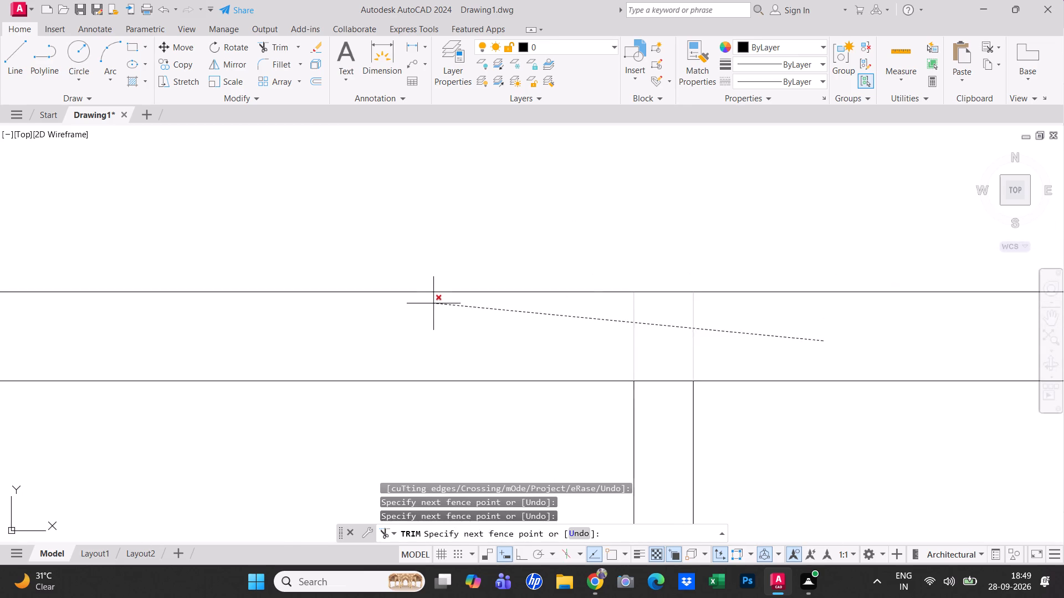
{"action": "left_click", "coordinate": [434, 303]}
{"action": "left_click", "coordinate": [655, 414]}
{"action": "left_click", "coordinate": [654, 374]}
Trim the overlapping line ends at the top-right corner of the outer walls.
{"action": "scroll", "coordinate": [654, 369], "scroll_direction": "down", "scroll_amount": 6}
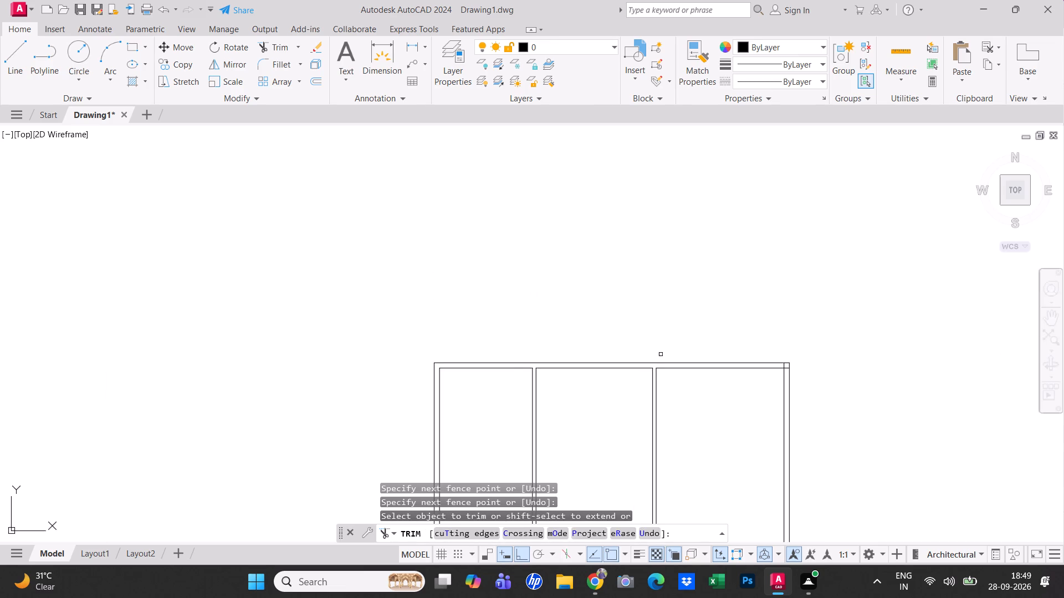
{"action": "scroll", "coordinate": [662, 354], "scroll_direction": "down", "scroll_amount": 2}
{"action": "scroll", "coordinate": [812, 399], "scroll_direction": "up", "scroll_amount": 4}
{"action": "scroll", "coordinate": [364, 224], "scroll_direction": "up", "scroll_amount": 3}
{"action": "middle_click_drag", "start_coordinate": [342, 228], "coordinate": [658, 496]}
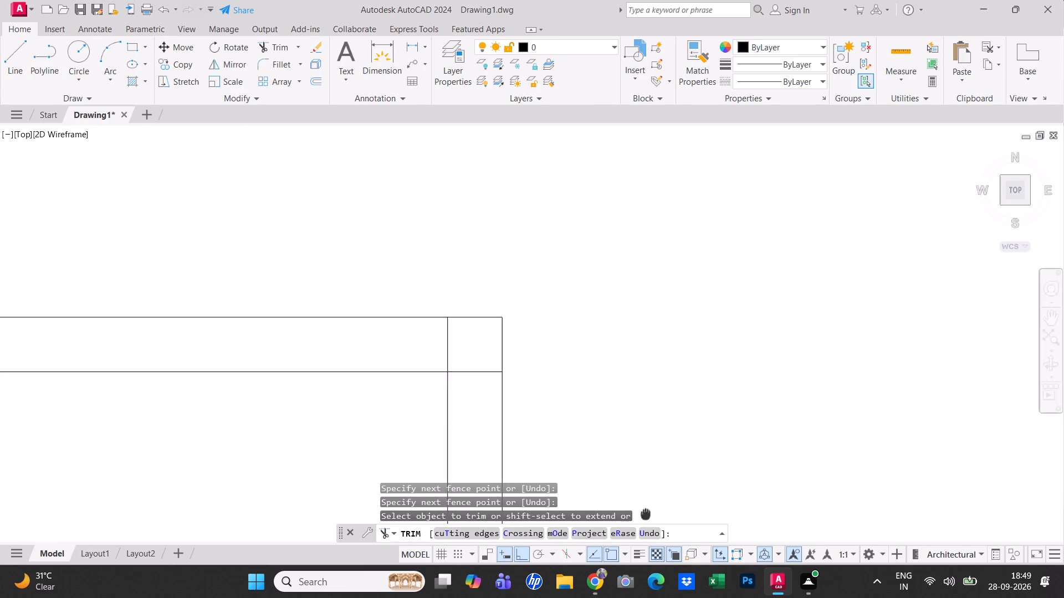
{"action": "middle_click_drag", "start_coordinate": [658, 496], "coordinate": [658, 476]}
{"action": "left_click", "coordinate": [444, 318]}
{"action": "left_click", "coordinate": [496, 352]}
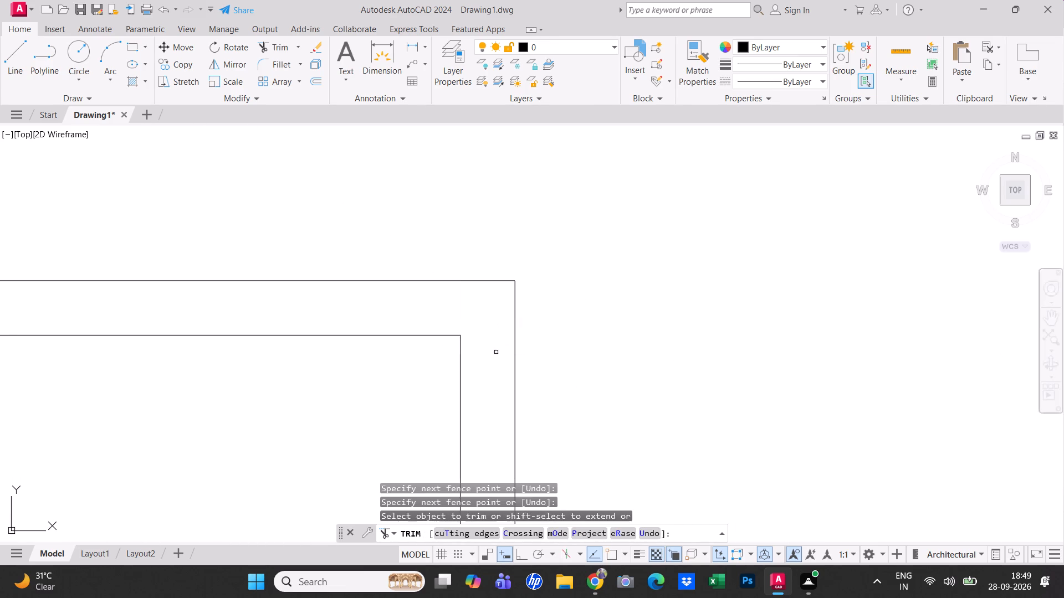
Trim the line ends inside the left wall, the bottom-left corner, and the upper horizontal partition's junction with the left wall.
{"action": "scroll", "coordinate": [501, 343], "scroll_direction": "down", "scroll_amount": 7}
{"action": "middle_click_drag", "start_coordinate": [636, 318], "coordinate": [761, 172]}
{"action": "scroll", "coordinate": [527, 319], "scroll_direction": "up", "scroll_amount": 4}
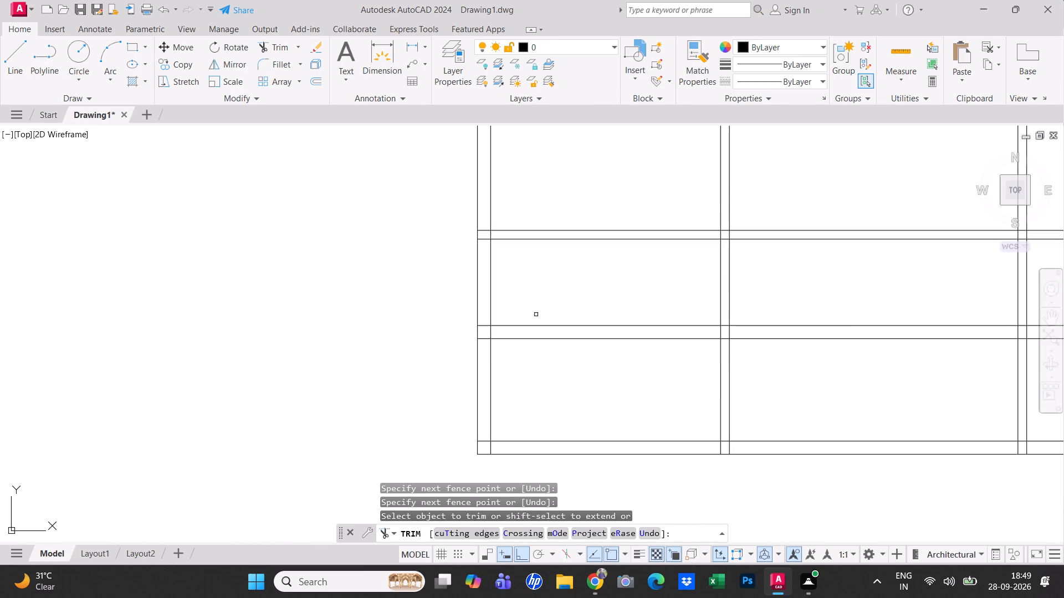
{"action": "left_click", "coordinate": [481, 223]}
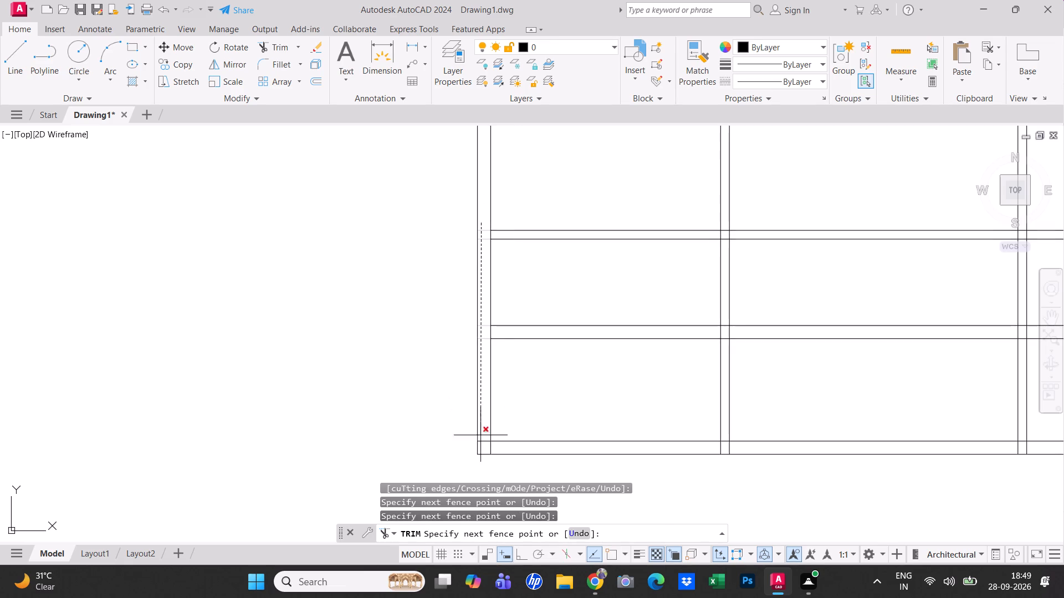
{"action": "left_click", "coordinate": [482, 448]}
{"action": "left_click", "coordinate": [483, 445]}
{"action": "left_click", "coordinate": [516, 447]}
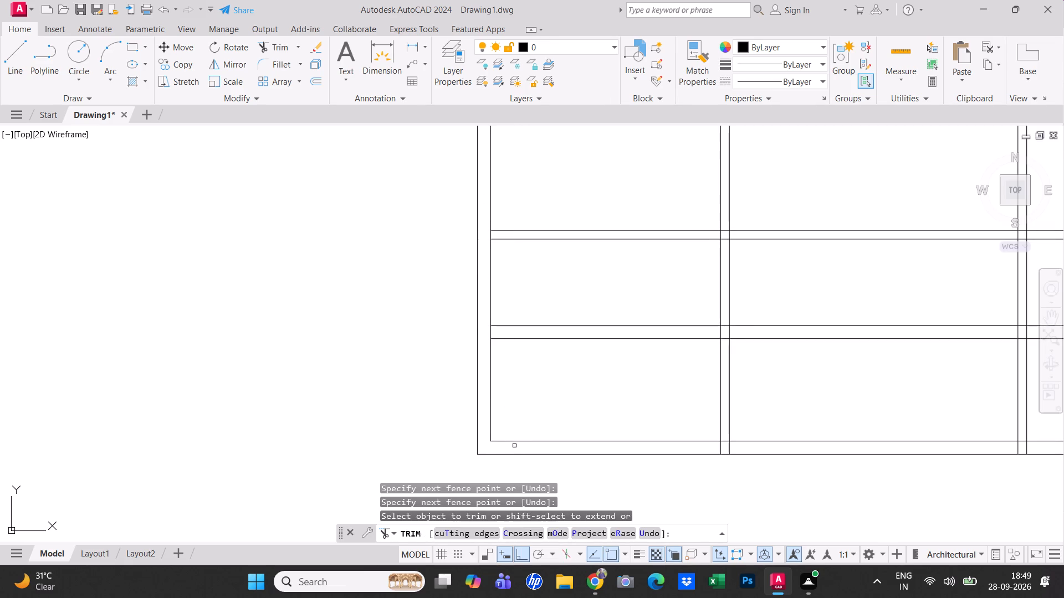
{"action": "left_click", "coordinate": [490, 236]}
{"action": "scroll", "coordinate": [492, 234], "scroll_direction": "up", "scroll_amount": 2}
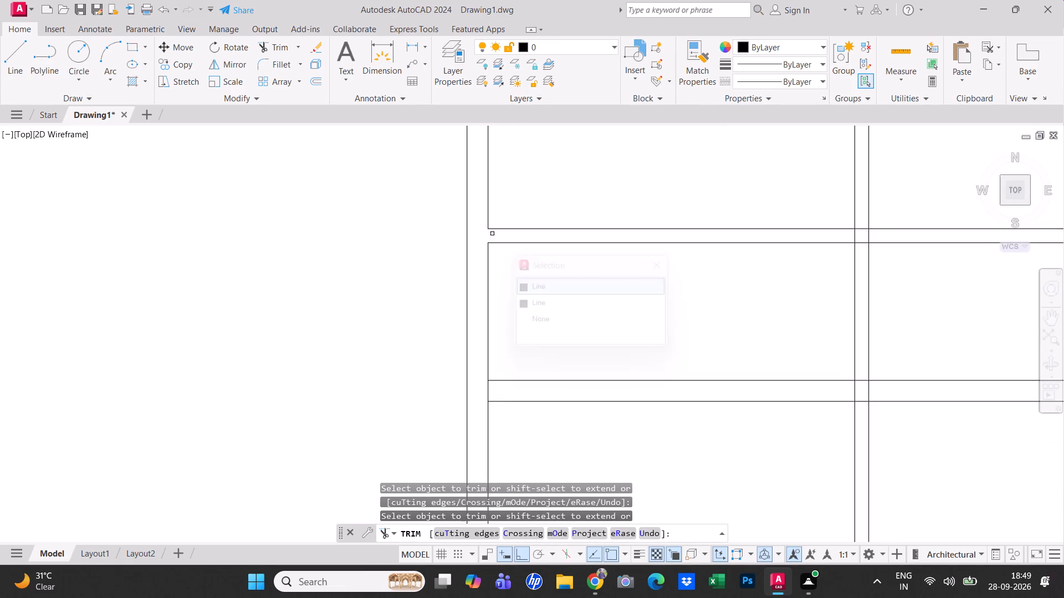
Trim the bottom wall's inner and outer lines across the middle bay between the two vertical partitions.
{"action": "scroll", "coordinate": [489, 237], "scroll_direction": "down", "scroll_amount": 4}
{"action": "scroll", "coordinate": [536, 288], "scroll_direction": "up", "scroll_amount": 3}
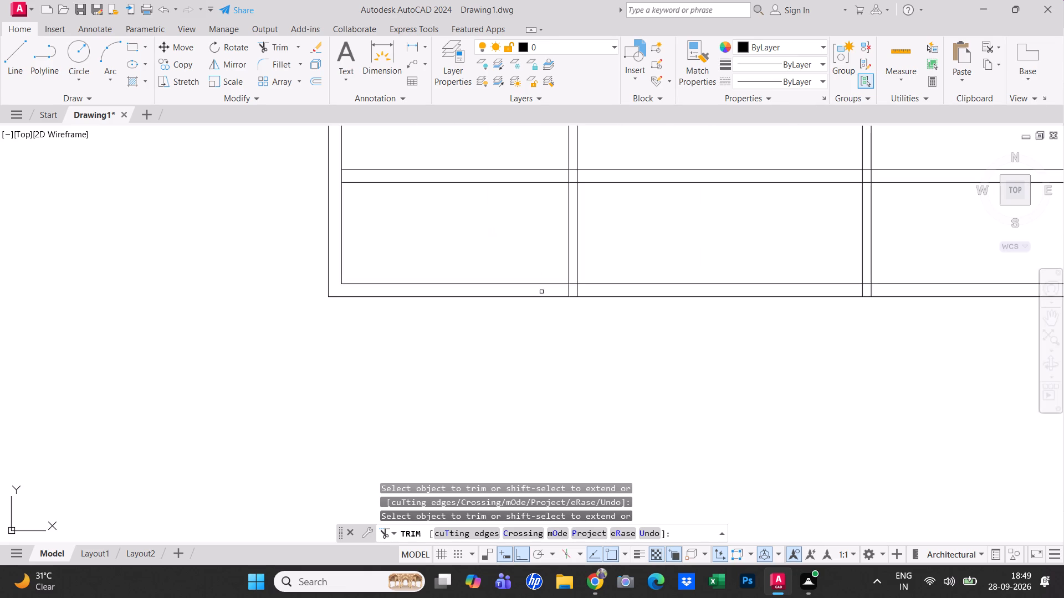
{"action": "left_click", "coordinate": [611, 315]}
{"action": "left_click", "coordinate": [615, 264]}
{"action": "scroll", "coordinate": [621, 319], "scroll_direction": "down", "scroll_amount": 3}
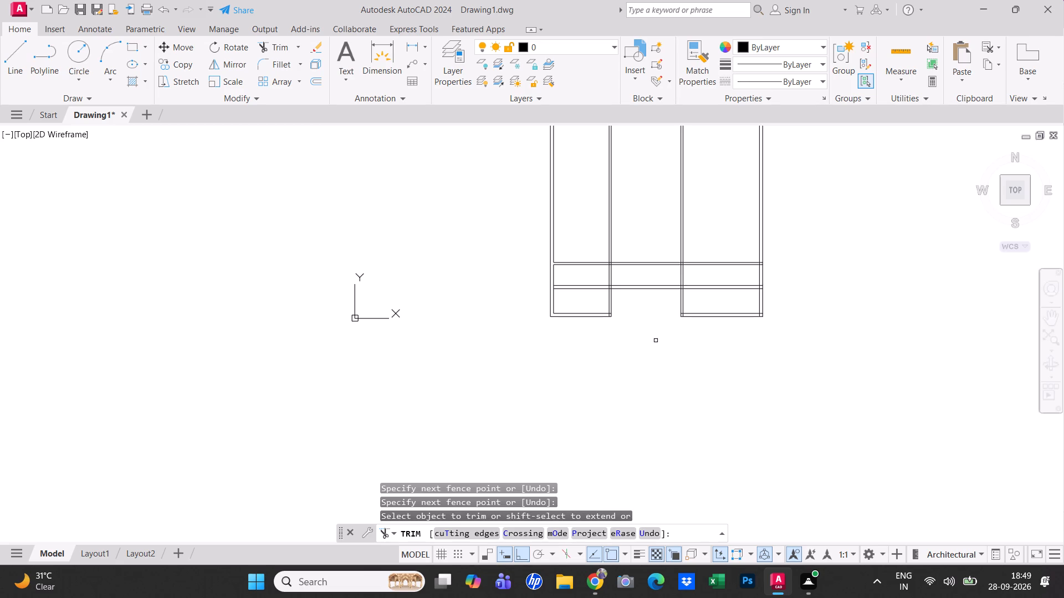
Trim away both lines of the lower horizontal wall across the left bay.
{"action": "scroll", "coordinate": [640, 324], "scroll_direction": "down", "scroll_amount": 2}
{"action": "scroll", "coordinate": [640, 324], "scroll_direction": "up", "scroll_amount": 2}
{"action": "middle_click_drag", "start_coordinate": [645, 328], "coordinate": [632, 386]}
{"action": "scroll", "coordinate": [632, 386], "scroll_direction": "down", "scroll_amount": 4}
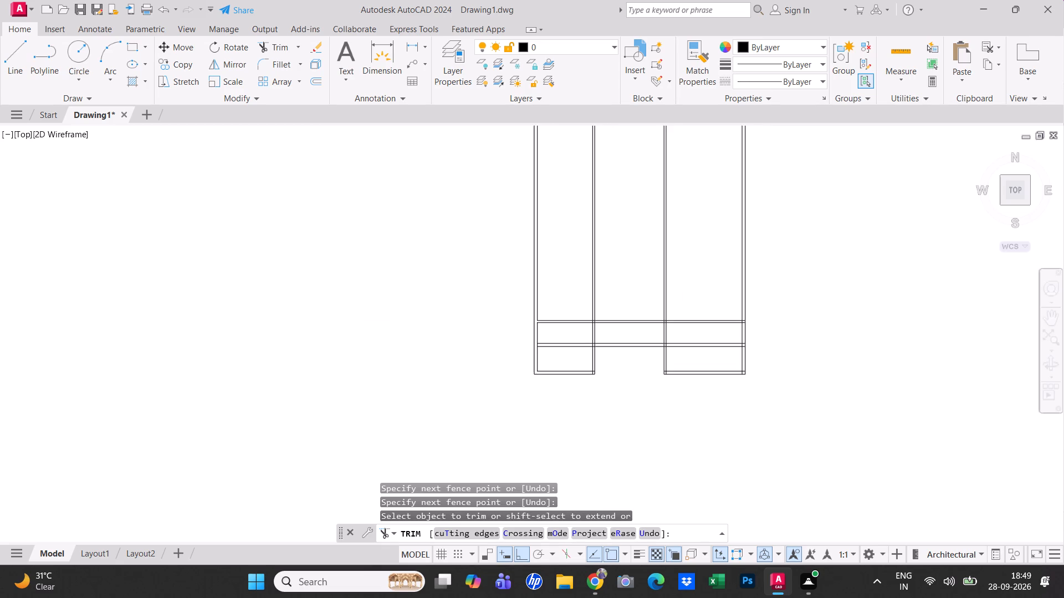
{"action": "scroll", "coordinate": [636, 347], "scroll_direction": "up", "scroll_amount": 2}
{"action": "scroll", "coordinate": [659, 308], "scroll_direction": "up", "scroll_amount": 1}
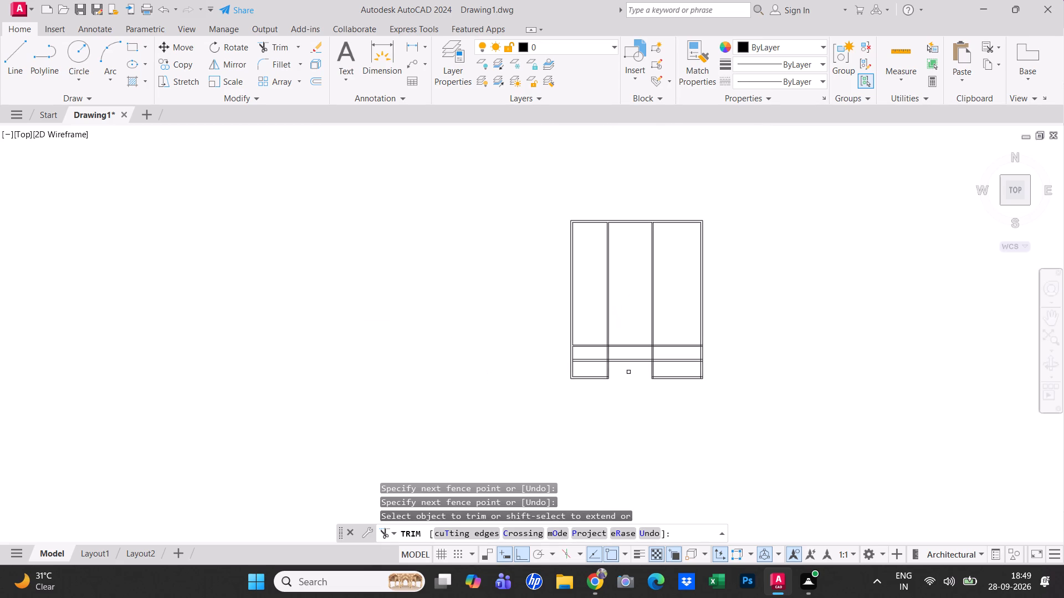
{"action": "scroll", "coordinate": [628, 372], "scroll_direction": "up", "scroll_amount": 1}
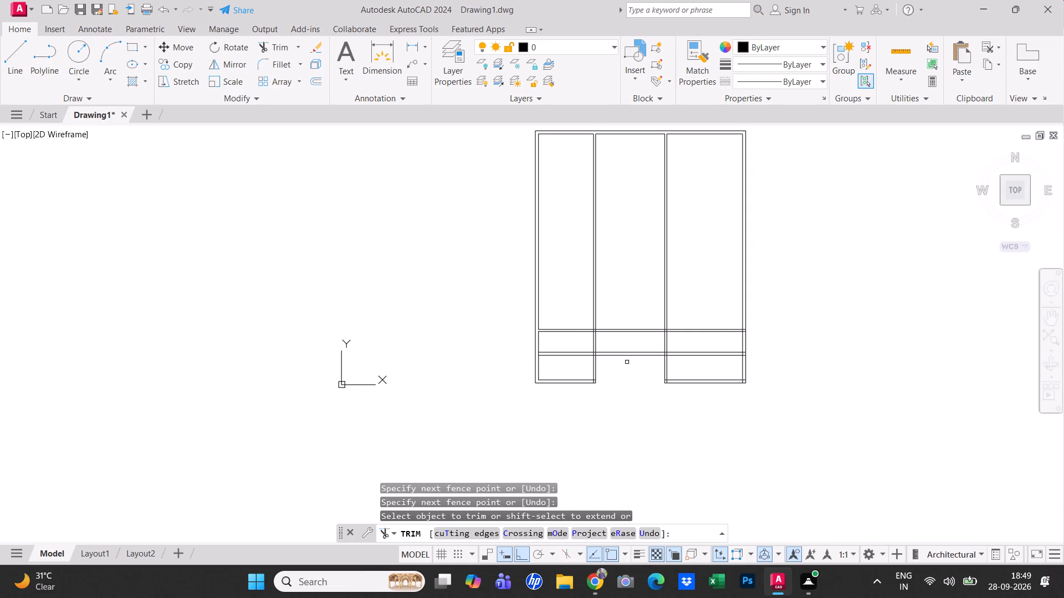
{"action": "left_click", "coordinate": [580, 368]}
{"action": "left_click", "coordinate": [568, 350]}
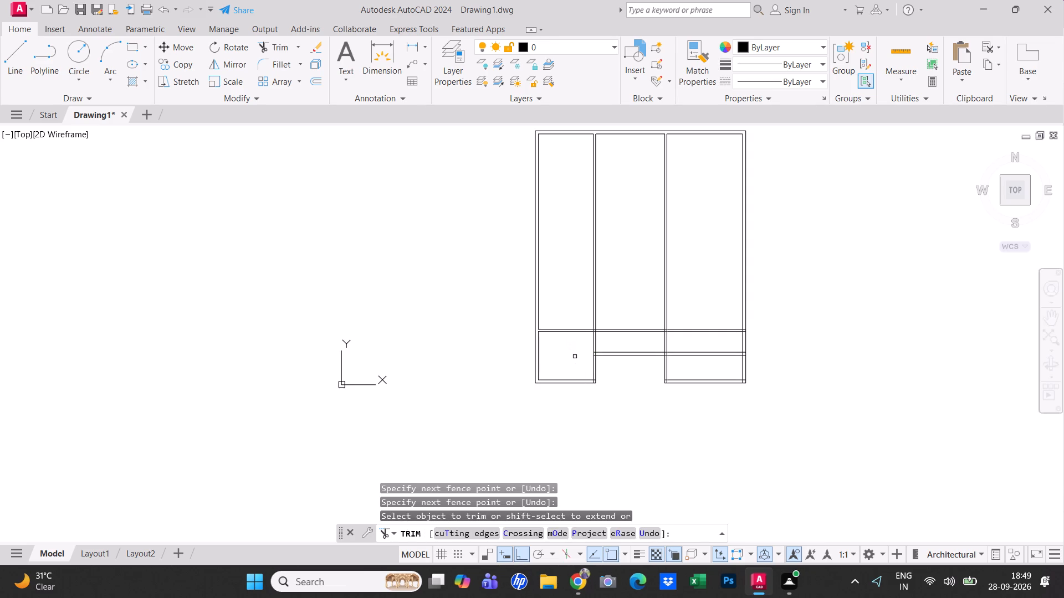
Trim the overlapping line ends where the first vertical partition meets the bottom wall.
{"action": "scroll", "coordinate": [590, 386], "scroll_direction": "up", "scroll_amount": 6}
{"action": "left_click", "coordinate": [639, 286]}
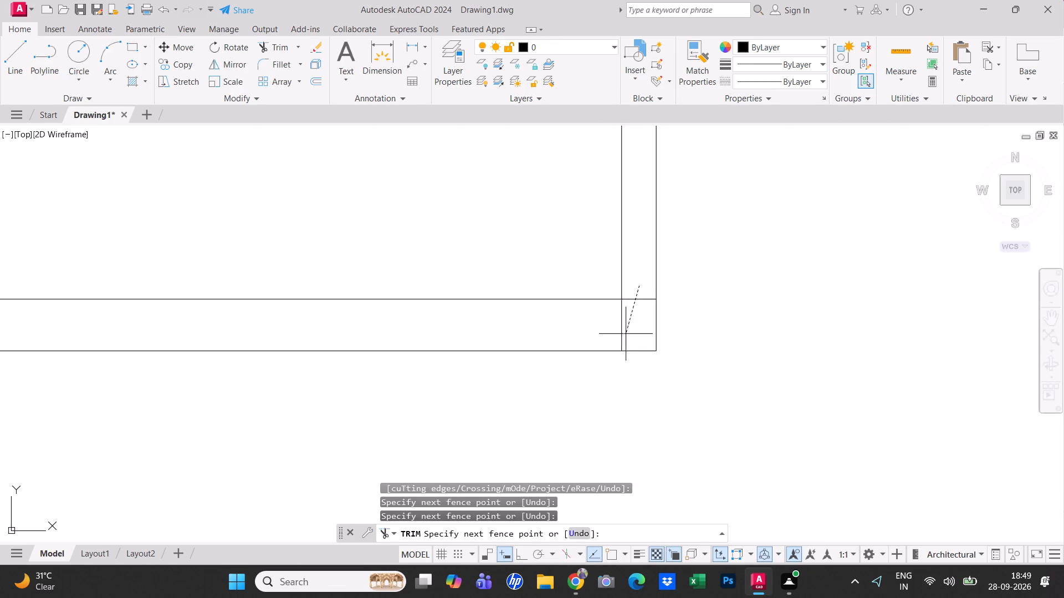
{"action": "left_click", "coordinate": [615, 330]}
{"action": "scroll", "coordinate": [615, 330], "scroll_direction": "down", "scroll_amount": 5}
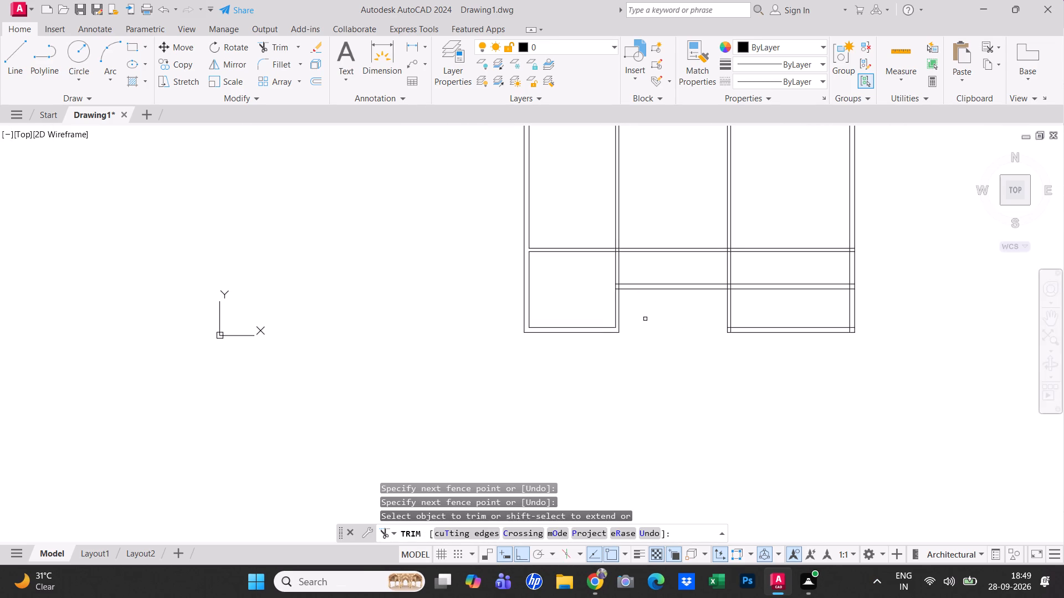
Trim away both lines of the upper horizontal partition across the middle bay between the vertical partitions.
{"action": "left_click", "coordinate": [655, 265]}
{"action": "left_click", "coordinate": [660, 234]}
{"action": "scroll", "coordinate": [658, 259], "scroll_direction": "down", "scroll_amount": 2}
{"action": "scroll", "coordinate": [658, 259], "scroll_direction": "up", "scroll_amount": 2}
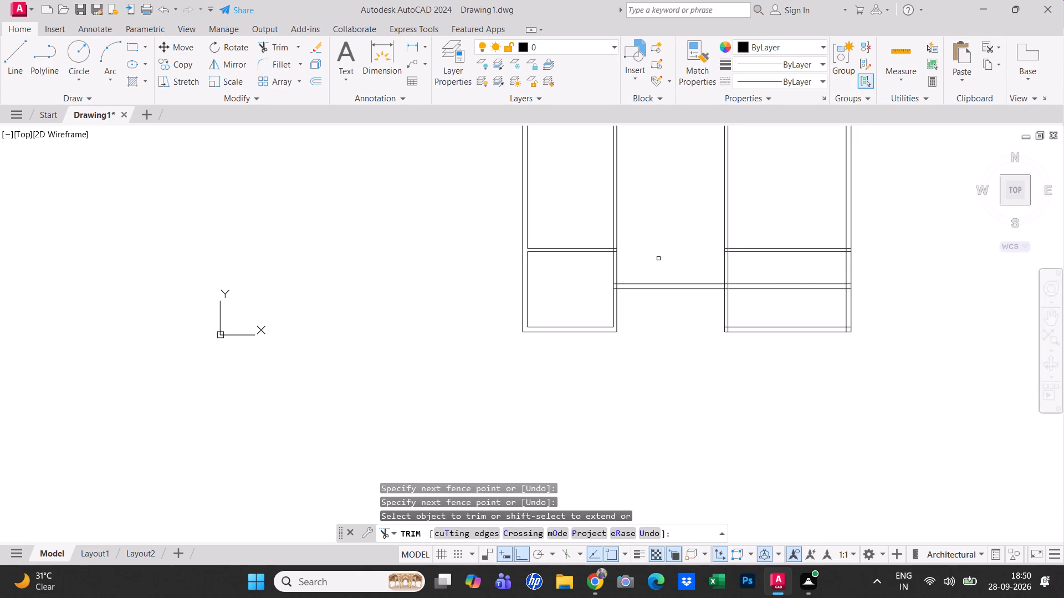
{"action": "scroll", "coordinate": [593, 255], "scroll_direction": "up", "scroll_amount": 3}
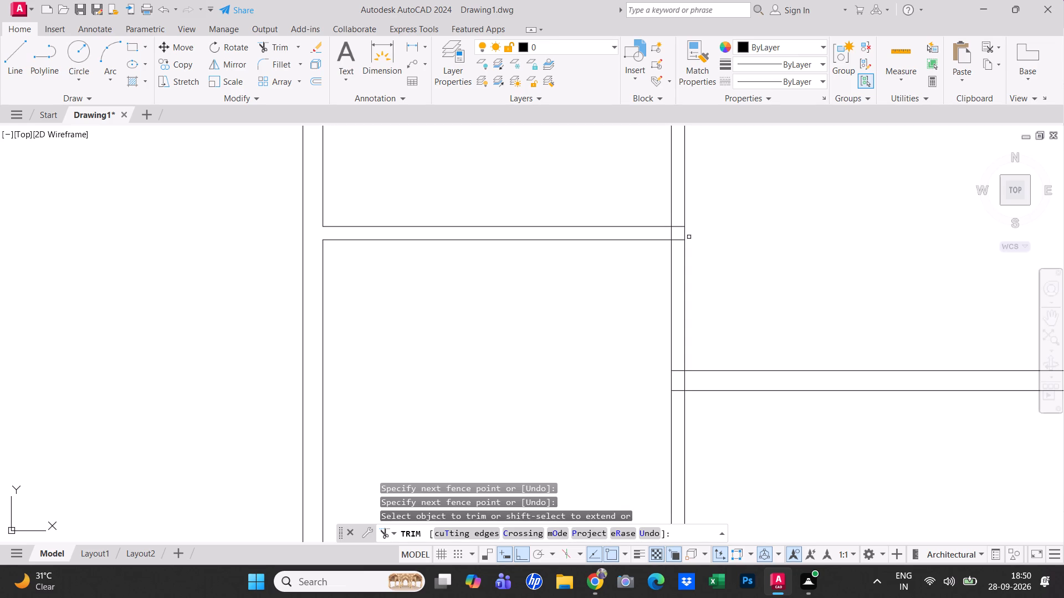
{"action": "double_click", "coordinate": [689, 237]}
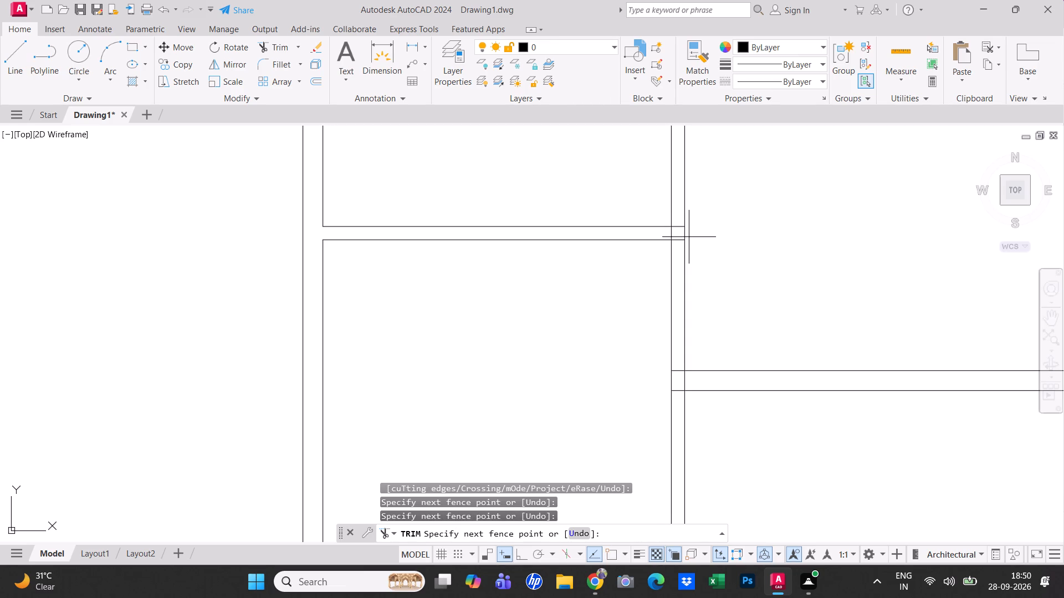
Save the drawing to the Desktop with the file name "Drawing1 3bhk wt supply".
{"action": "key", "text": "ctrl+s"}
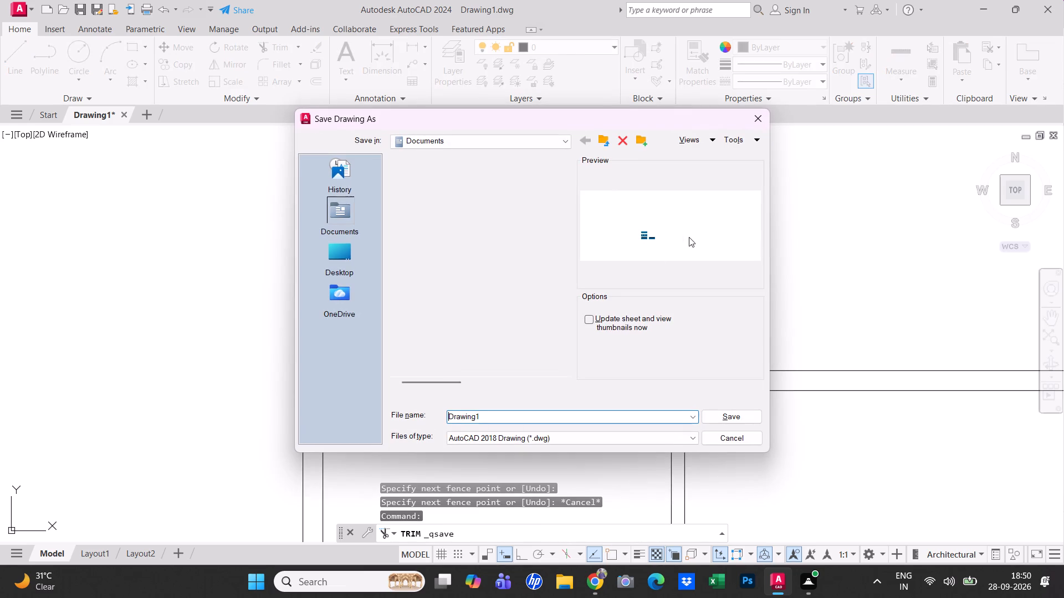
{"action": "left_click", "coordinate": [336, 255]}
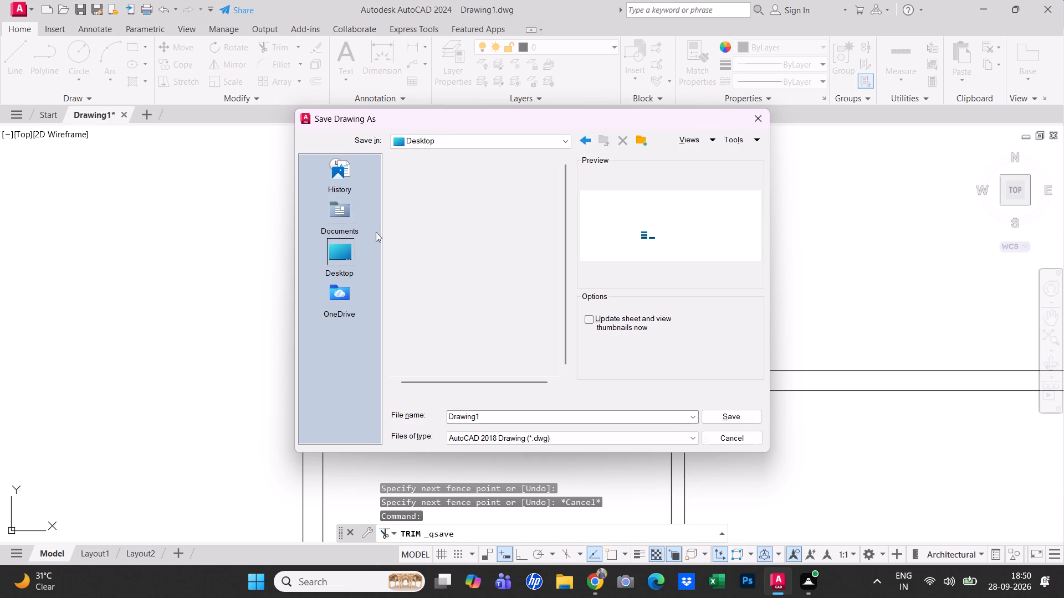
{"action": "left_click", "coordinate": [544, 419]}
{"action": "left_click", "coordinate": [544, 419]}
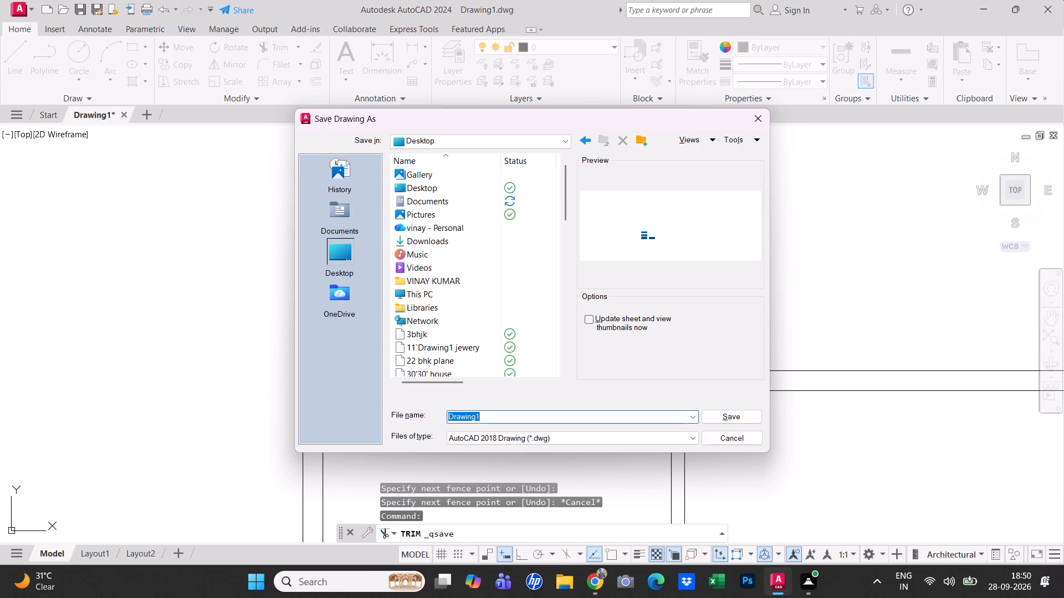
{"action": "left_click", "coordinate": [523, 419]}
{"action": "left_click", "coordinate": [523, 419]}
{"action": "key", "text": "space"}
{"action": "key", "text": "3"}
{"action": "type", "text": "bhk"}
{"action": "key", "text": "space"}
{"action": "type", "text": "wt"}
{"action": "key", "text": "space"}
{"action": "type", "text": "supply"}
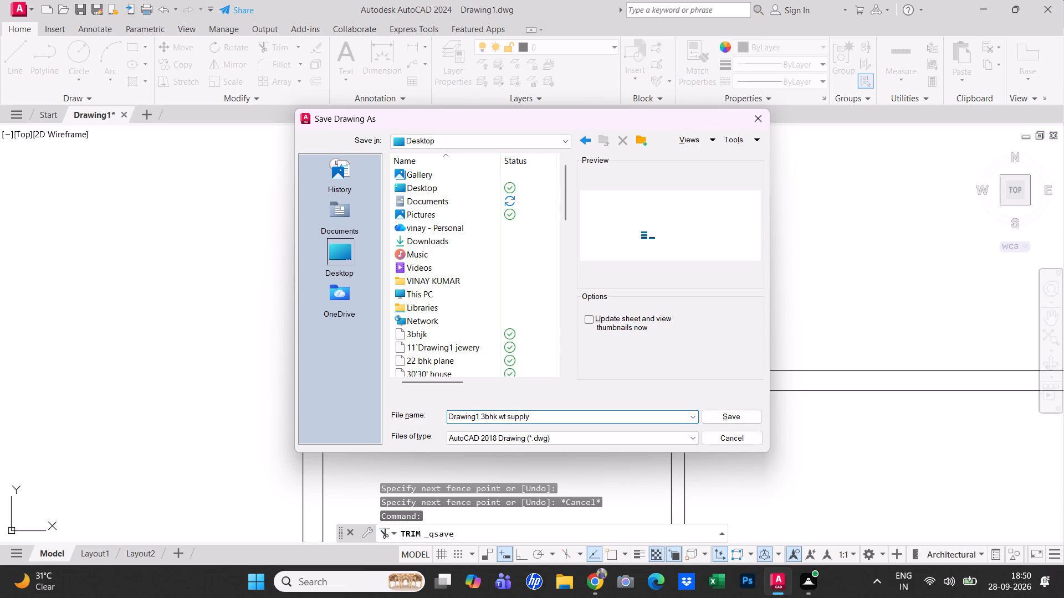
{"action": "left_click", "coordinate": [717, 414]}
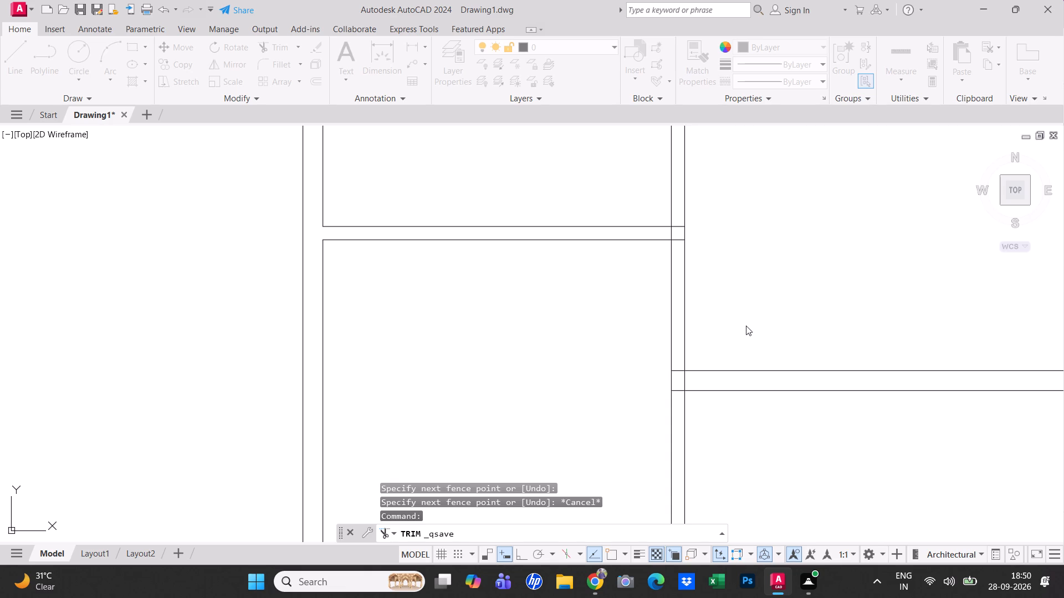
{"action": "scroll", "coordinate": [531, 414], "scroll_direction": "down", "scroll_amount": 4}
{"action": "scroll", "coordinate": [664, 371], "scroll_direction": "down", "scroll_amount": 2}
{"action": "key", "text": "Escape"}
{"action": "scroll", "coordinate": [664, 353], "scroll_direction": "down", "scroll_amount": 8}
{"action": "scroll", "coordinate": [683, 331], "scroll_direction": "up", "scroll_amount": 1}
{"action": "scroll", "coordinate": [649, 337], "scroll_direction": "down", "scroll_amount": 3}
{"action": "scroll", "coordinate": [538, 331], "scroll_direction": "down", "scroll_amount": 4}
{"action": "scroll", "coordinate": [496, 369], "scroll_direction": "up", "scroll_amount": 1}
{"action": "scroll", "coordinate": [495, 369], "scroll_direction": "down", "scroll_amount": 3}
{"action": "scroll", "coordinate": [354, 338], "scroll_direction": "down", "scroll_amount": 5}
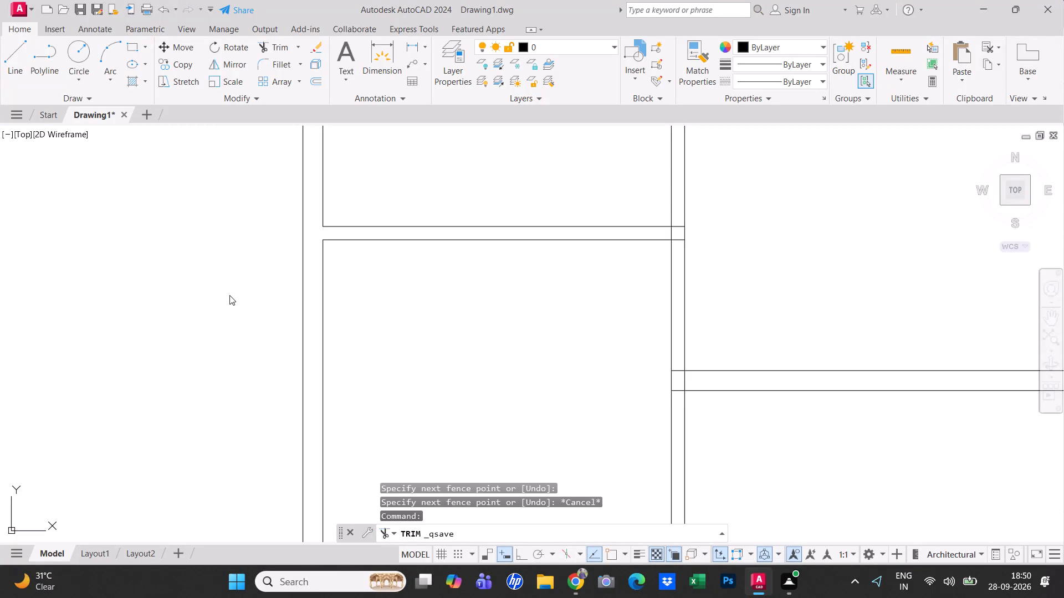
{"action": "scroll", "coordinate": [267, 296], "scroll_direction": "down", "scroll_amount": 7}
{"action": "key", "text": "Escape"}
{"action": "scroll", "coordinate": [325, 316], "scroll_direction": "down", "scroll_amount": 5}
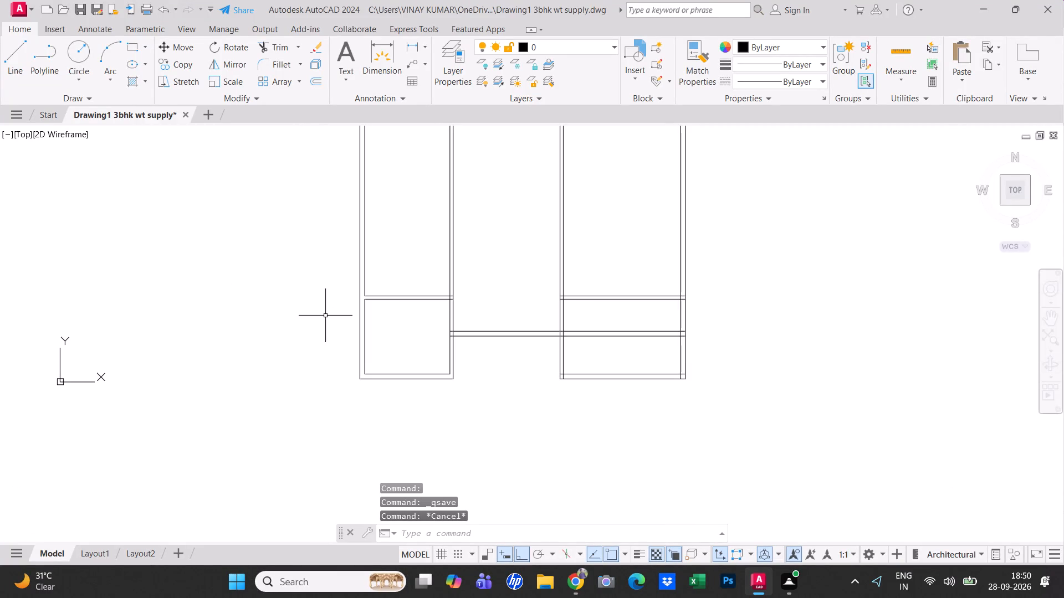
Save the drawing.
{"action": "key", "text": "ctrl+s"}
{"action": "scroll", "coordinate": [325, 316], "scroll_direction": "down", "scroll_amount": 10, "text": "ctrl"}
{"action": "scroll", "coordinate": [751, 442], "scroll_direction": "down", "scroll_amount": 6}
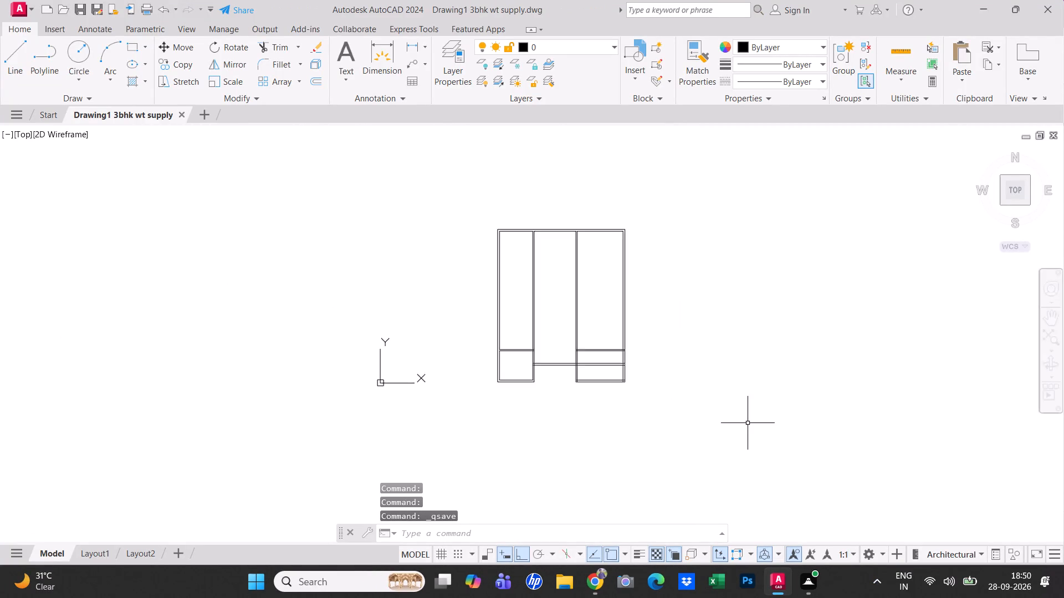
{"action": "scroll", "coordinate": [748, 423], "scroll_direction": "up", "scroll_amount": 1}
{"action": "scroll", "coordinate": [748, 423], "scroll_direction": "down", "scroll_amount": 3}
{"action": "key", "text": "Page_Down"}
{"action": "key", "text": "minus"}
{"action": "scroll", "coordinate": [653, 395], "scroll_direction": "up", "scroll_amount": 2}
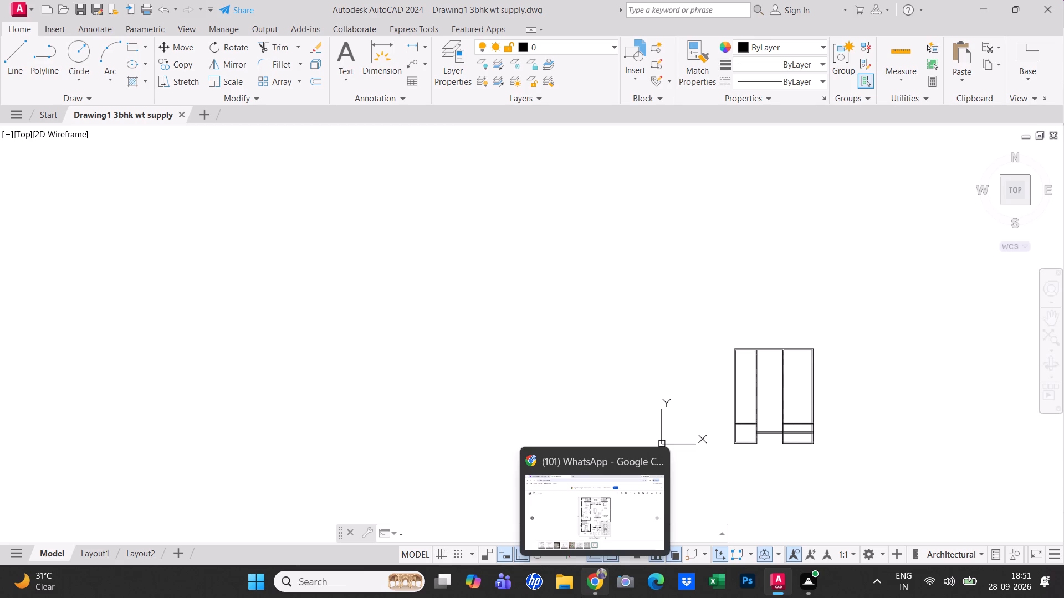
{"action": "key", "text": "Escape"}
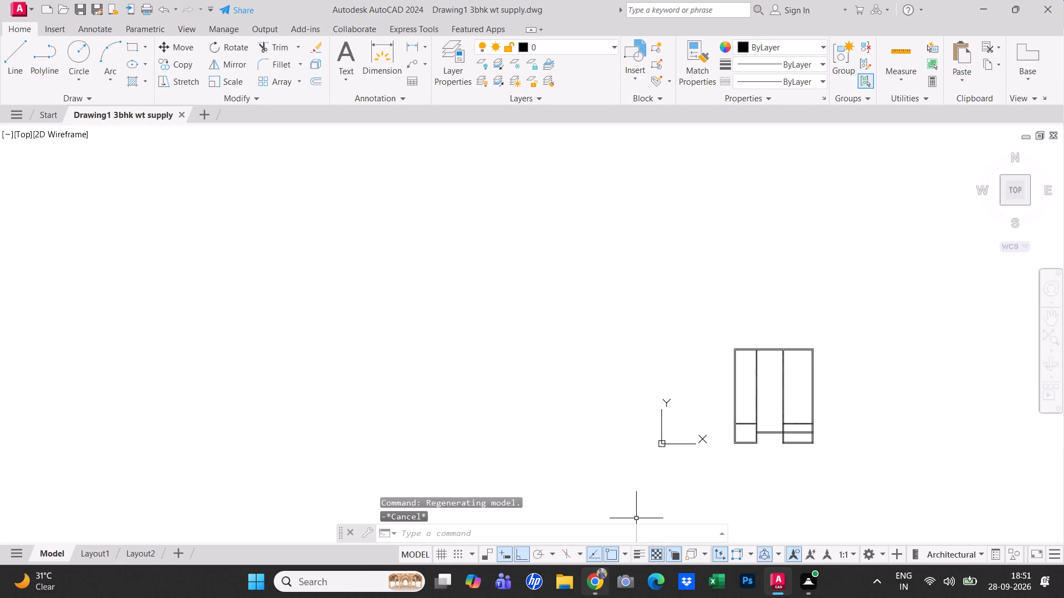
Offset the upper line of the middle bay's lower horizontal wall 15'5" upward, with a second line 5" above it, as a partition.
{"action": "type", "text": "o t"}
{"action": "key", "text": "space"}
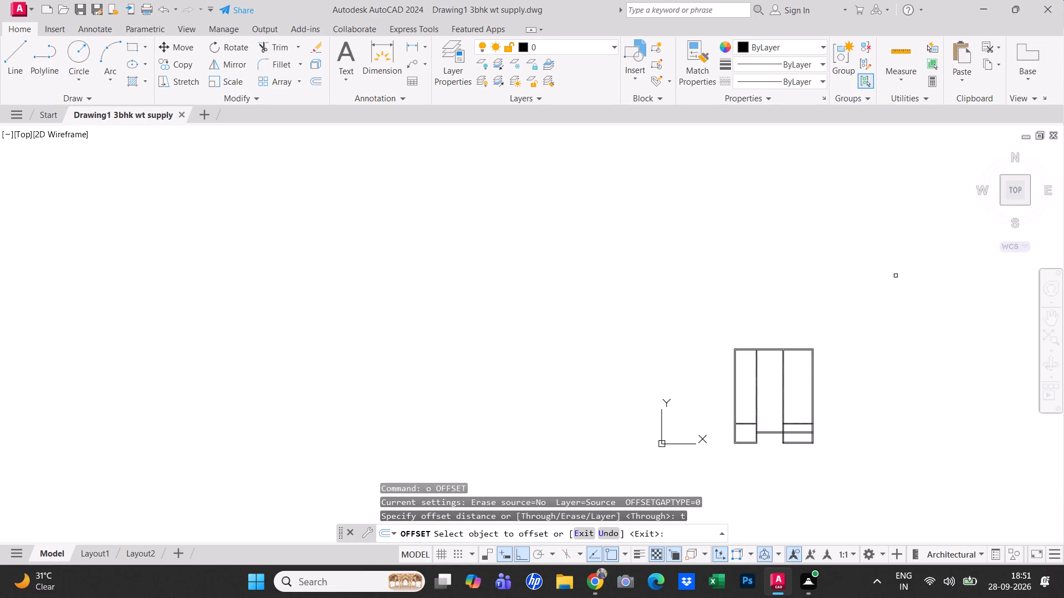
{"action": "scroll", "coordinate": [802, 440], "scroll_direction": "up", "scroll_amount": 4}
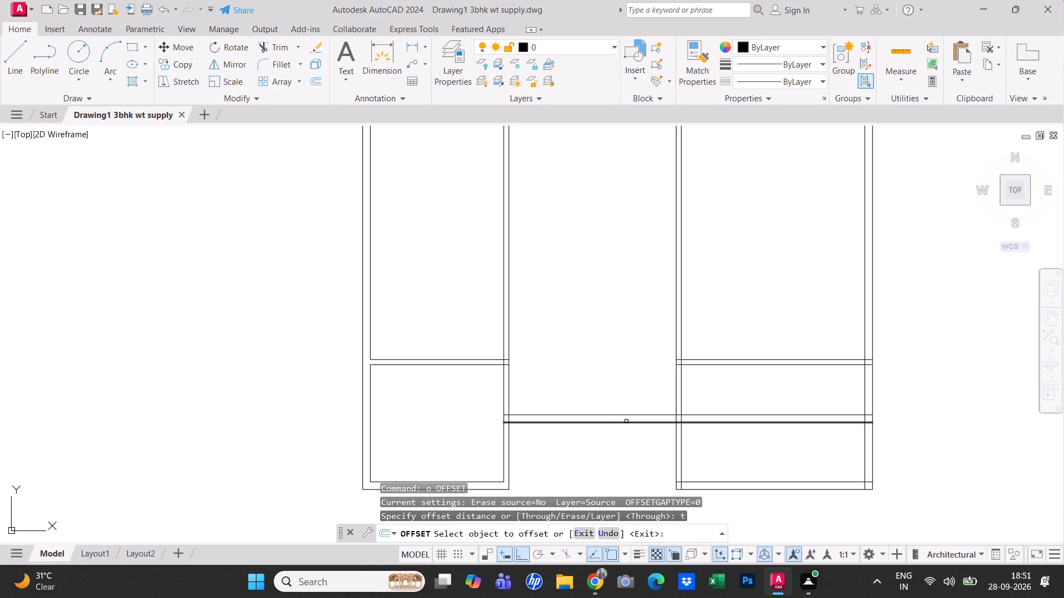
{"action": "left_click", "coordinate": [628, 415]}
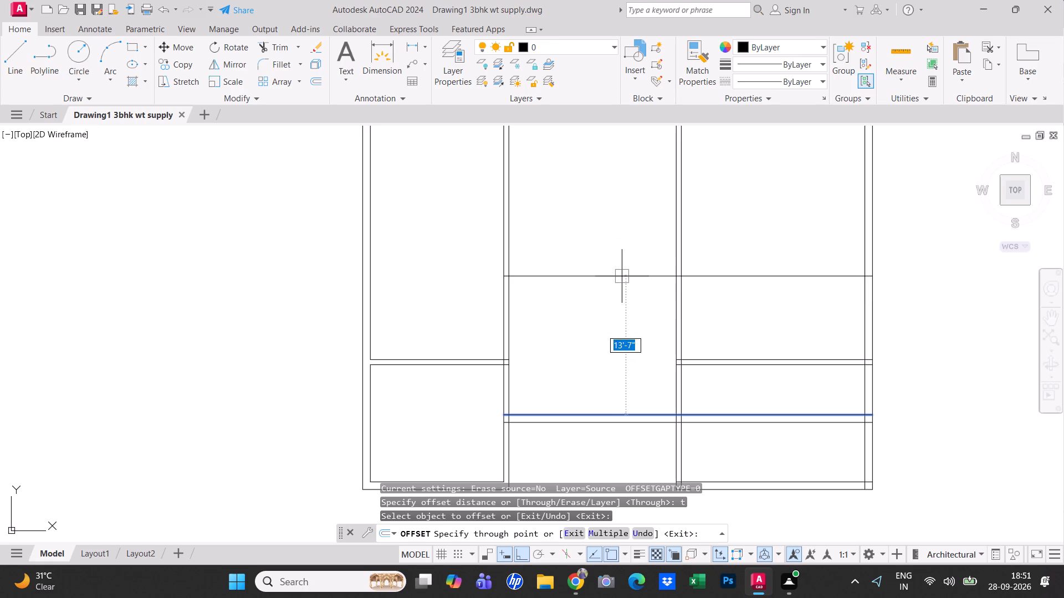
{"action": "type", "text": "15"}
{"action": "type", "text": "'5\""}
{"action": "key", "text": "Return"}
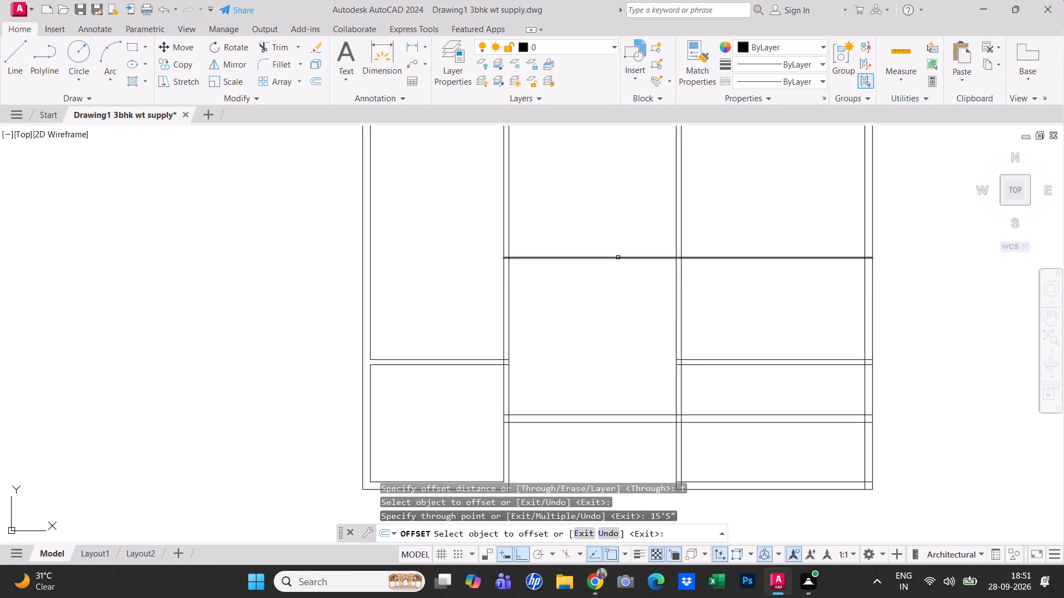
{"action": "left_click", "coordinate": [618, 257]}
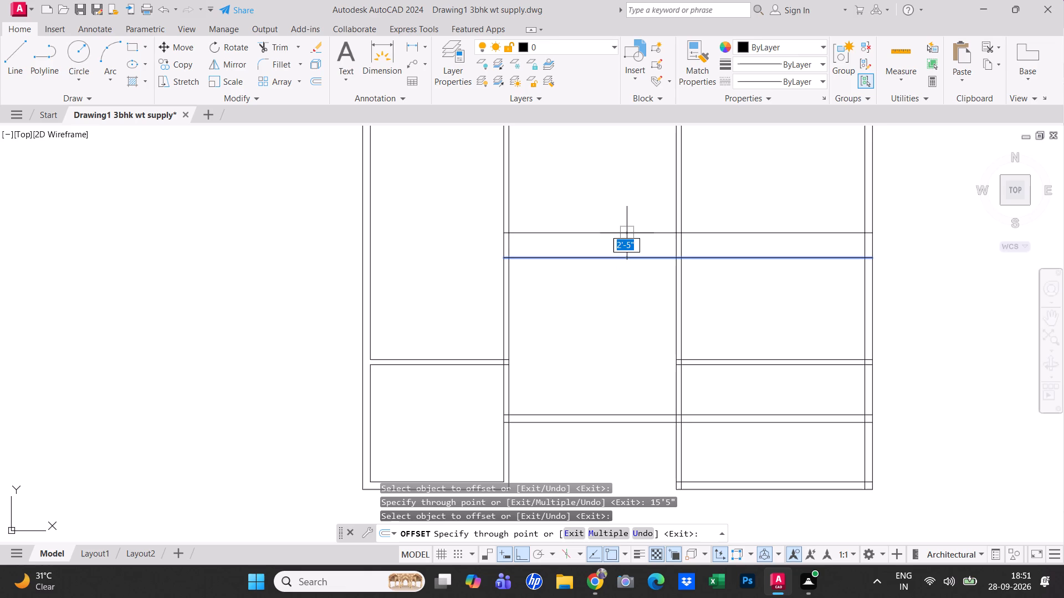
{"action": "type", "text": "5\""}
{"action": "key", "text": "Return"}
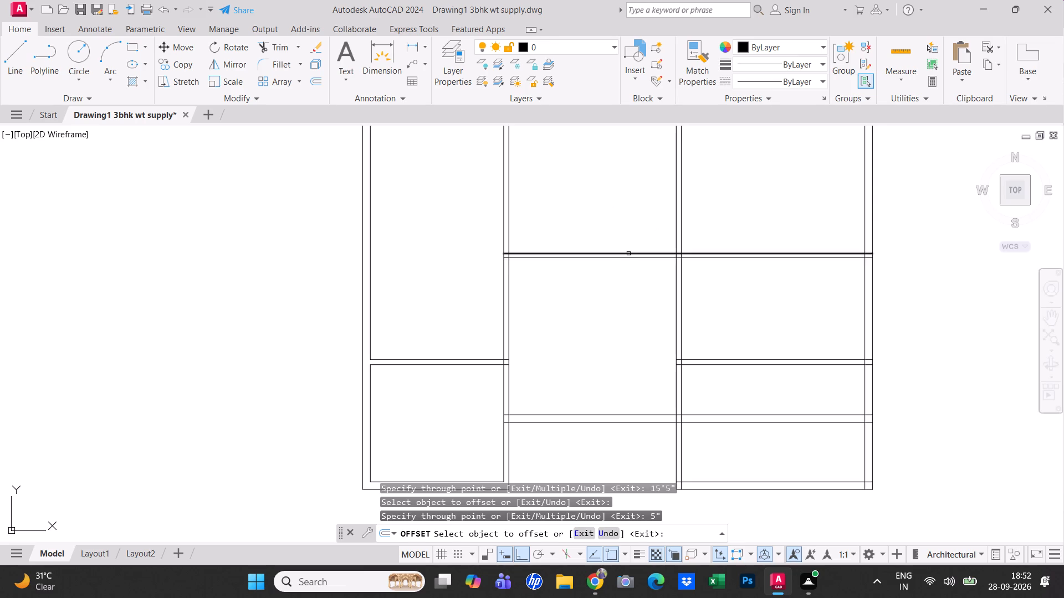
Offset the new partition's upper line 19'8" upward, with a second line 6" above it, as another horizontal partition.
{"action": "scroll", "coordinate": [590, 320], "scroll_direction": "down", "scroll_amount": 1}
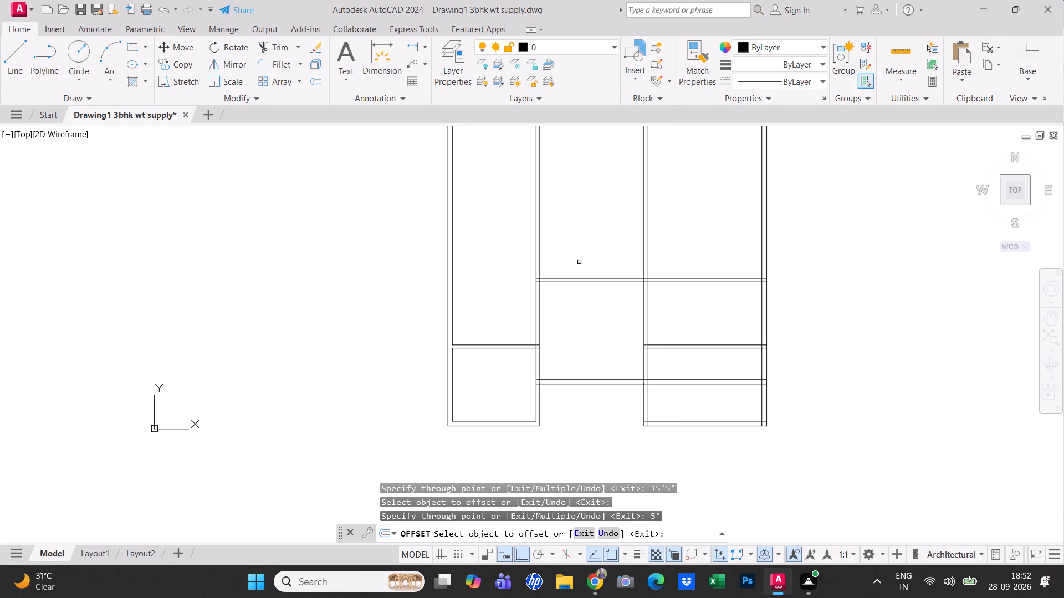
{"action": "left_click", "coordinate": [579, 279]}
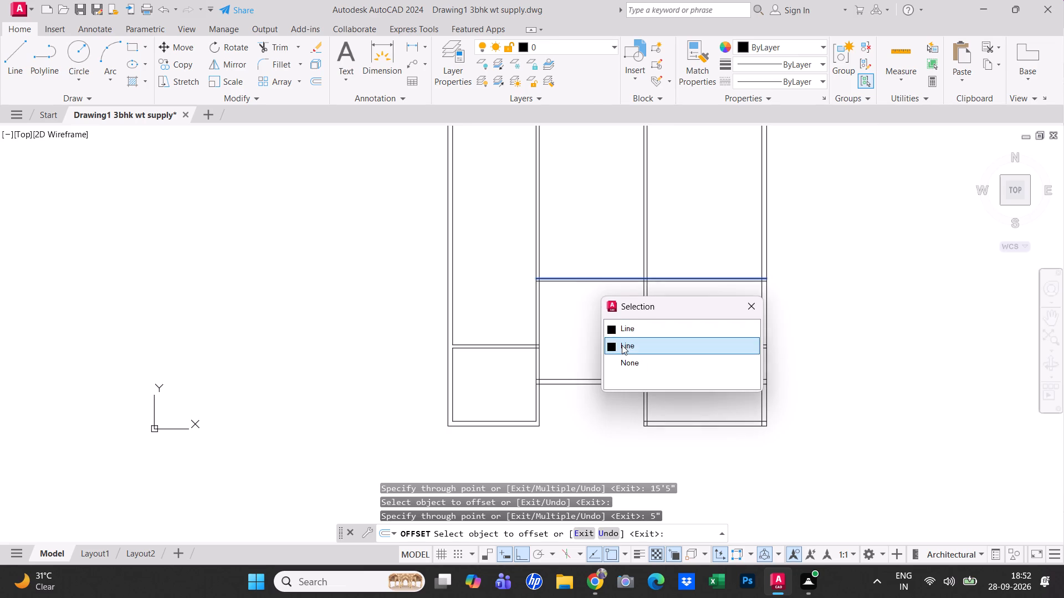
{"action": "left_click", "coordinate": [640, 324]}
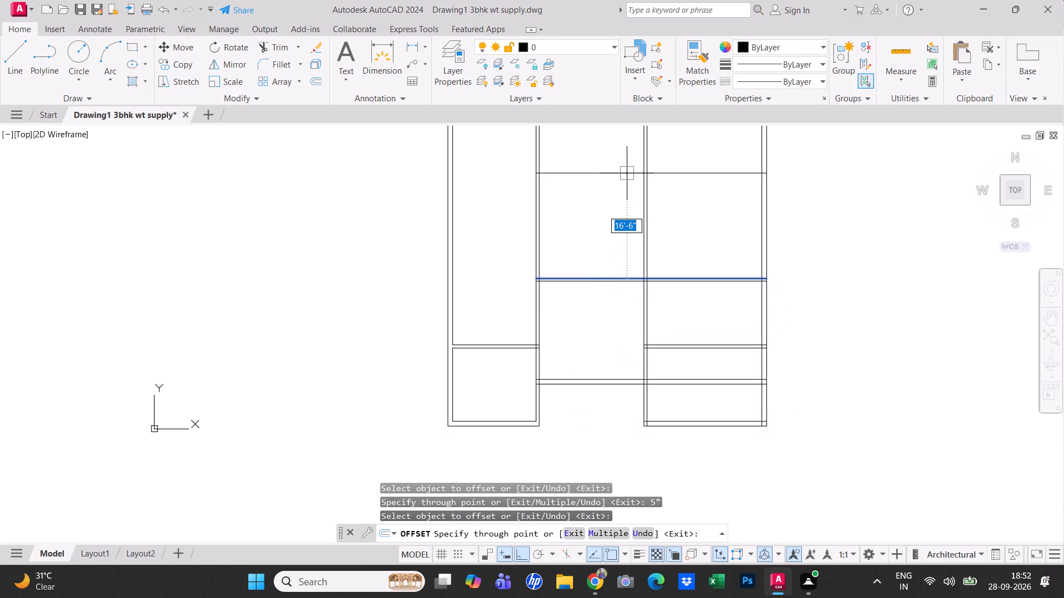
{"action": "type", "text": "19'8\""}
{"action": "key", "text": "Return"}
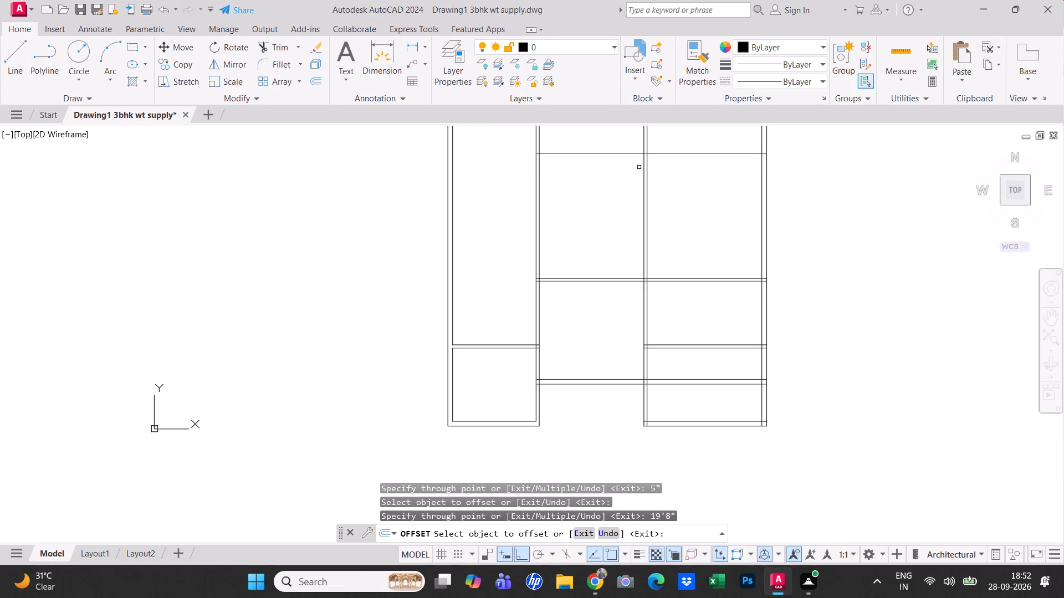
{"action": "scroll", "coordinate": [616, 188], "scroll_direction": "down", "scroll_amount": 2}
{"action": "scroll", "coordinate": [616, 190], "scroll_direction": "up", "scroll_amount": 1}
{"action": "scroll", "coordinate": [616, 190], "scroll_direction": "down", "scroll_amount": 2}
{"action": "scroll", "coordinate": [616, 189], "scroll_direction": "up", "scroll_amount": 3}
{"action": "middle_click_drag", "start_coordinate": [615, 163], "coordinate": [615, 285]}
{"action": "scroll", "coordinate": [615, 298], "scroll_direction": "up", "scroll_amount": 1}
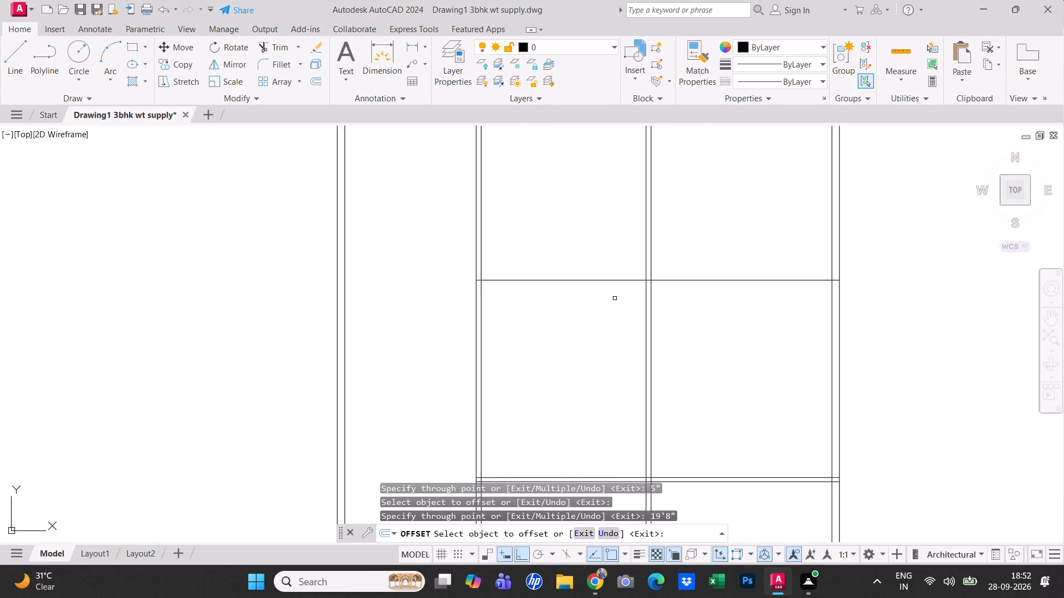
{"action": "scroll", "coordinate": [615, 297], "scroll_direction": "up", "scroll_amount": 1}
{"action": "left_click", "coordinate": [618, 271]}
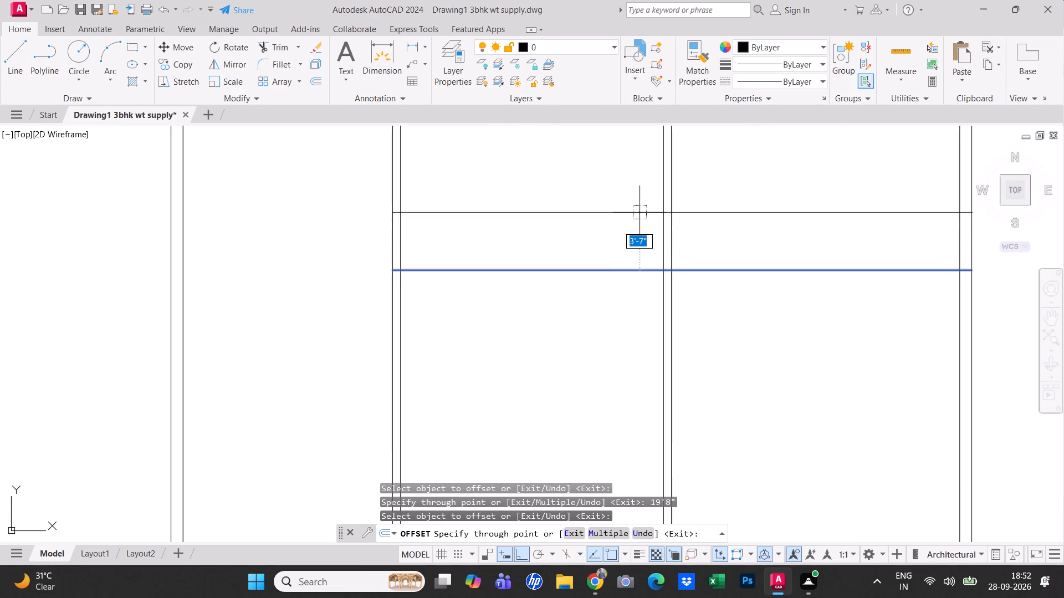
{"action": "type", "text": "6\""}
{"action": "key", "text": "Return"}
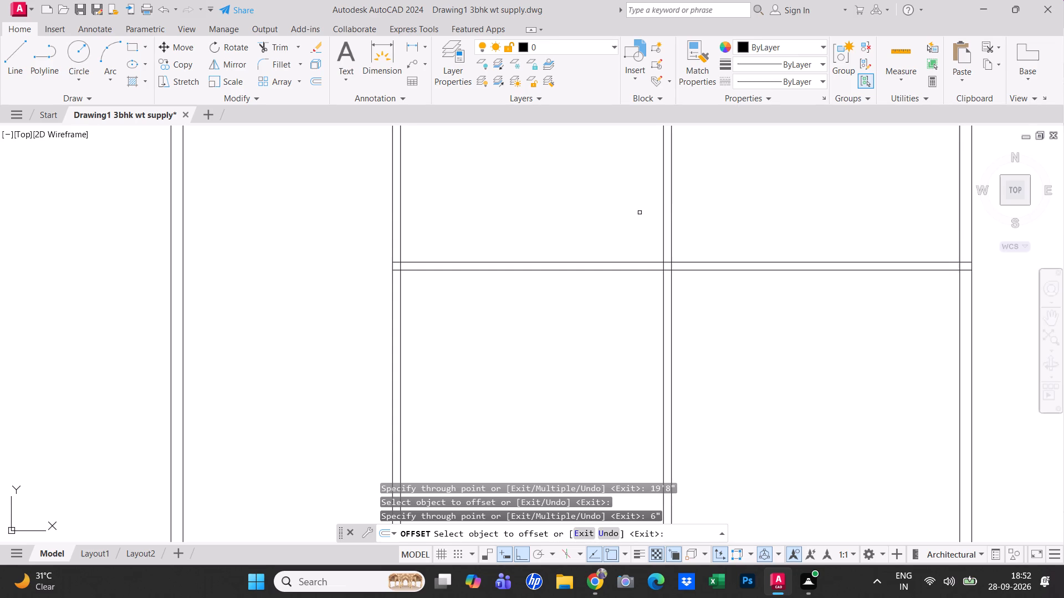
Offset the top wall's inner line in the middle bay 9'10" downward, with a second line 6" below it, as a partition.
{"action": "scroll", "coordinate": [671, 275], "scroll_direction": "down", "scroll_amount": 2}
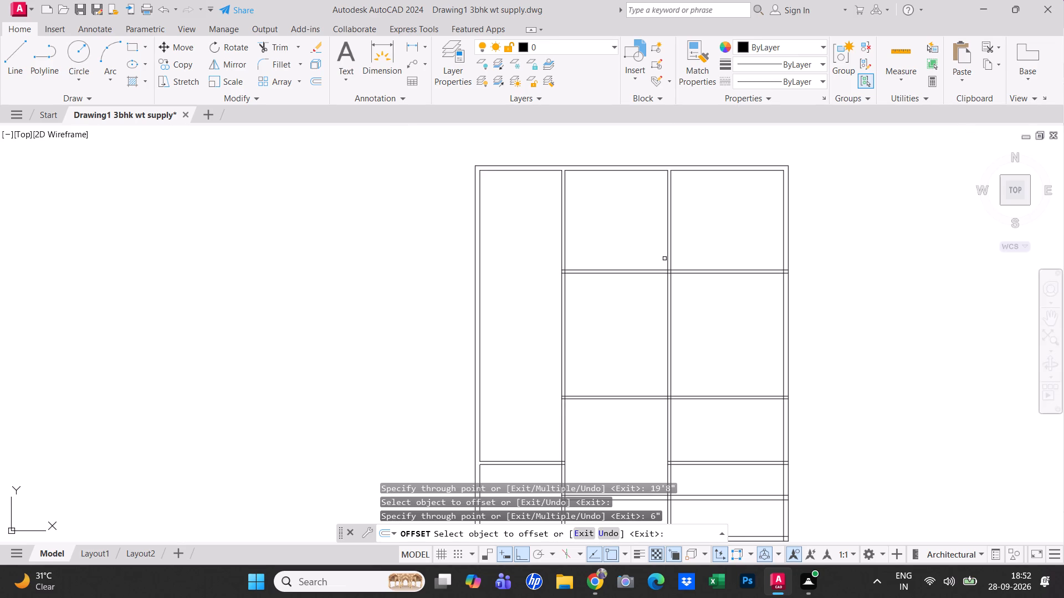
{"action": "middle_click_drag", "start_coordinate": [668, 253], "coordinate": [655, 297]}
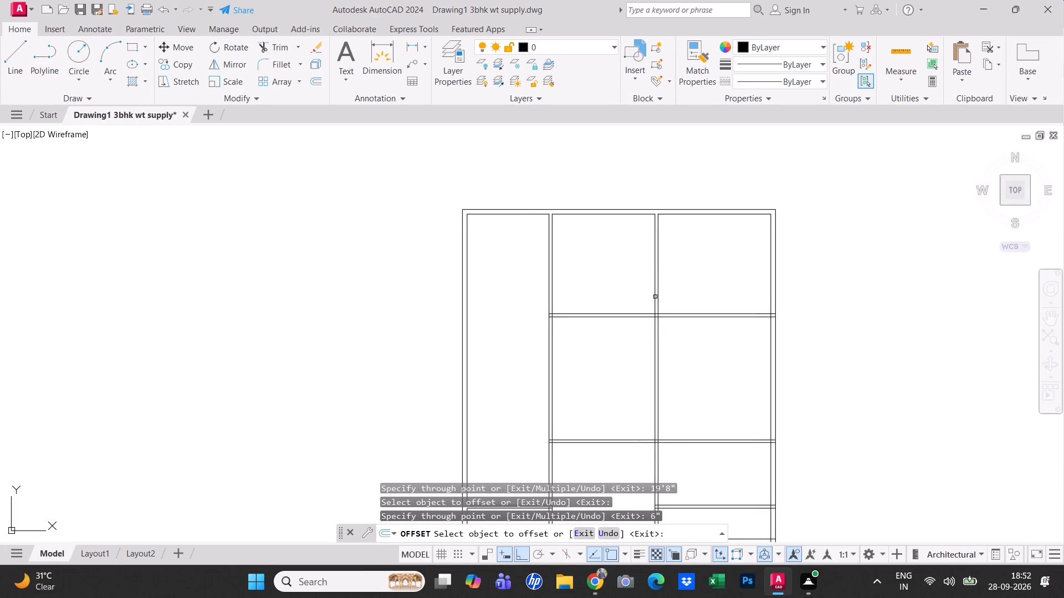
{"action": "left_click", "coordinate": [618, 213]}
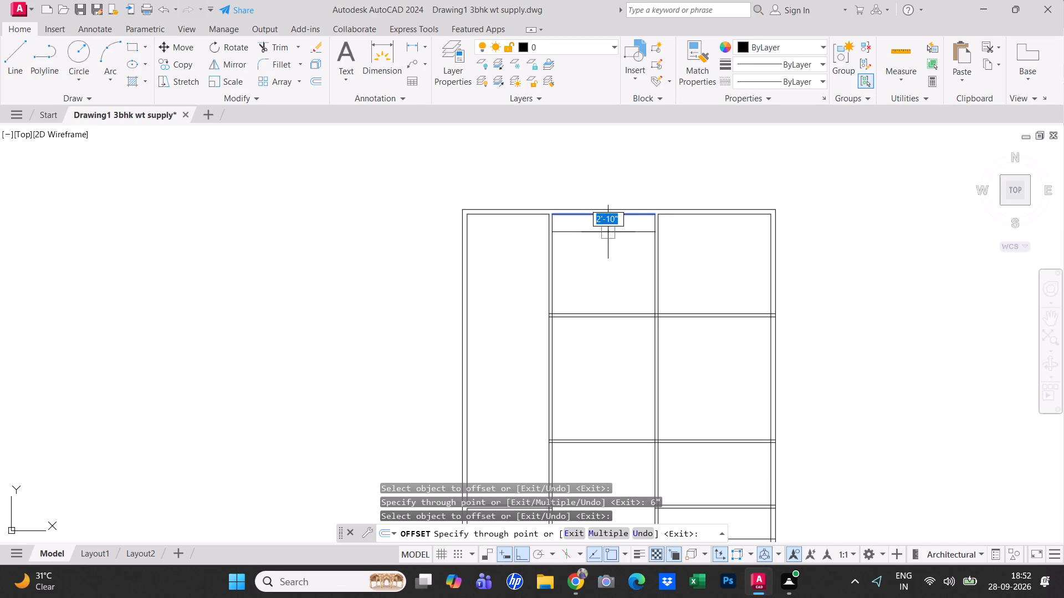
{"action": "type", "text": "9'"}
{"action": "type", "text": "10"}
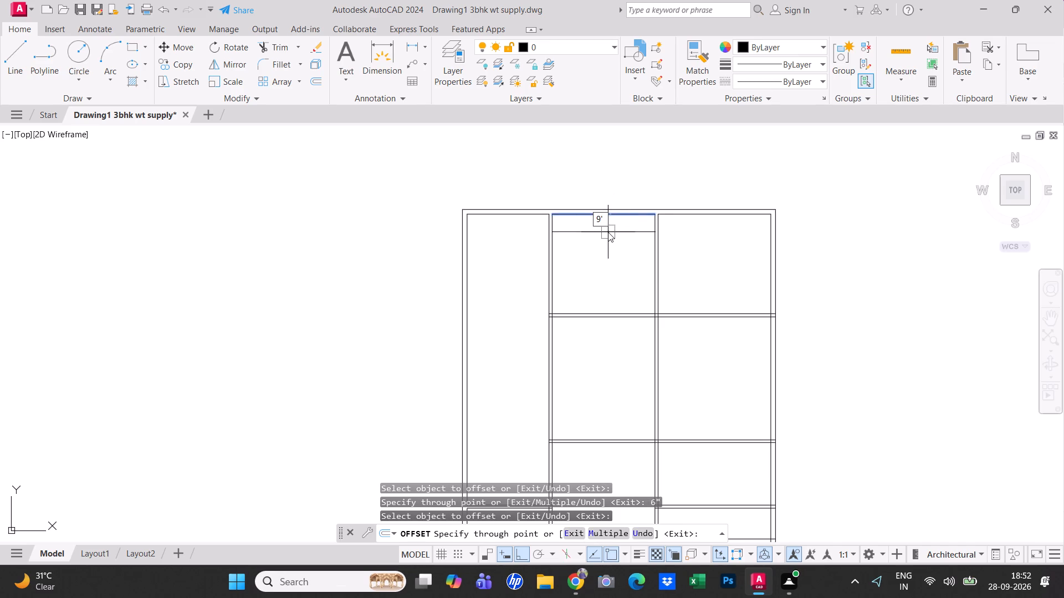
{"action": "key", "text": "shift+quotedbl"}
{"action": "key", "text": "Return"}
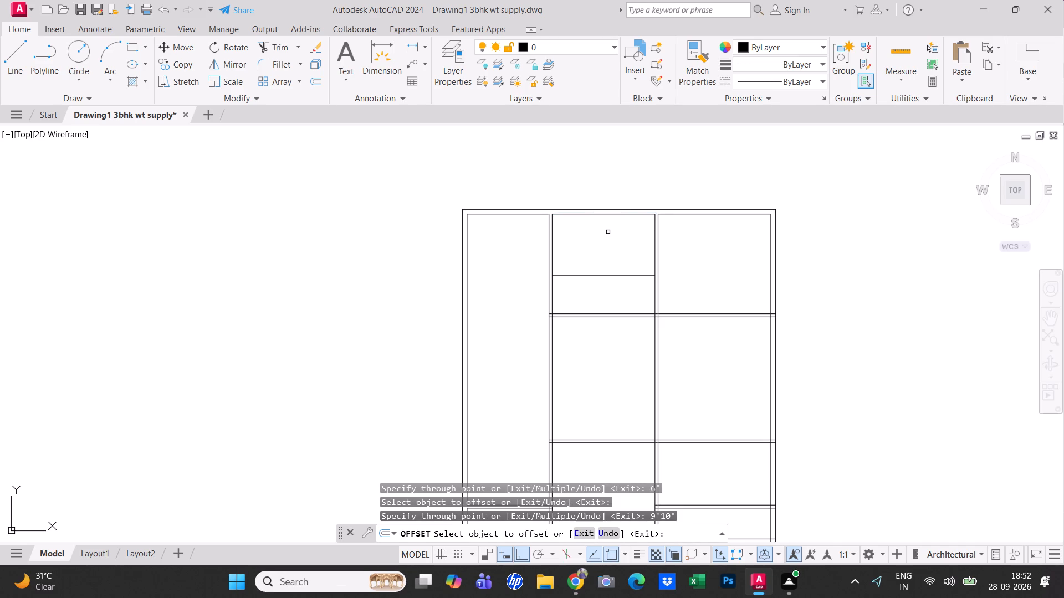
{"action": "left_click", "coordinate": [612, 277]}
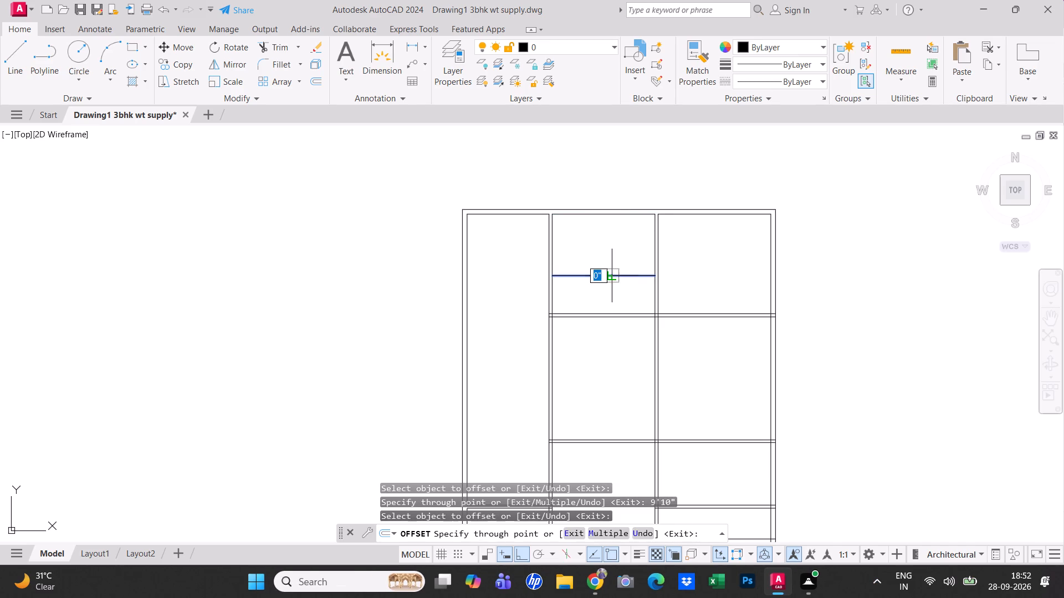
{"action": "type", "text": "6\""}
{"action": "key", "text": "Return"}
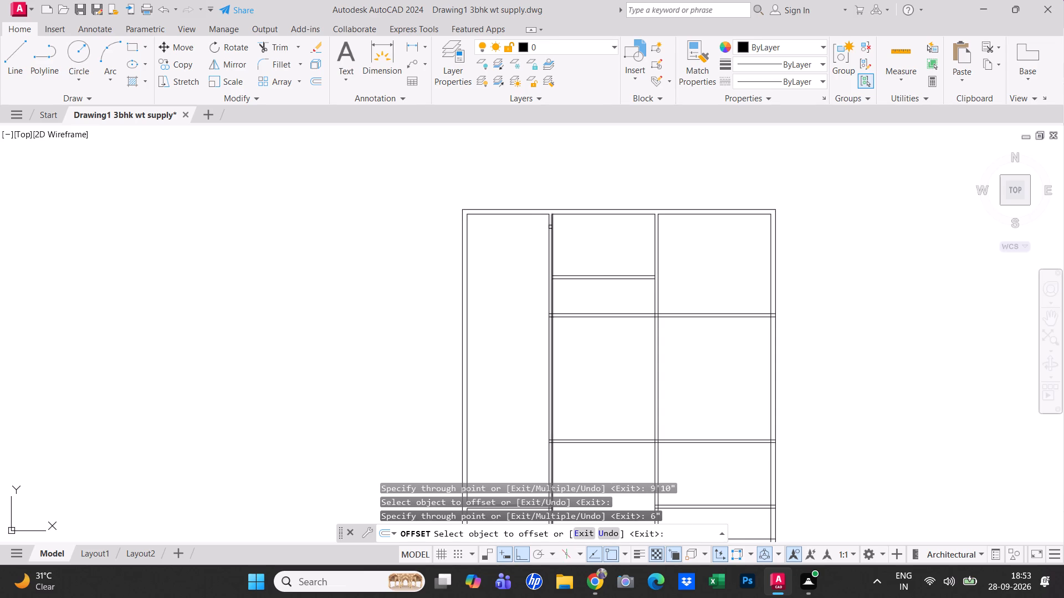
{"action": "key", "text": "Escape"}
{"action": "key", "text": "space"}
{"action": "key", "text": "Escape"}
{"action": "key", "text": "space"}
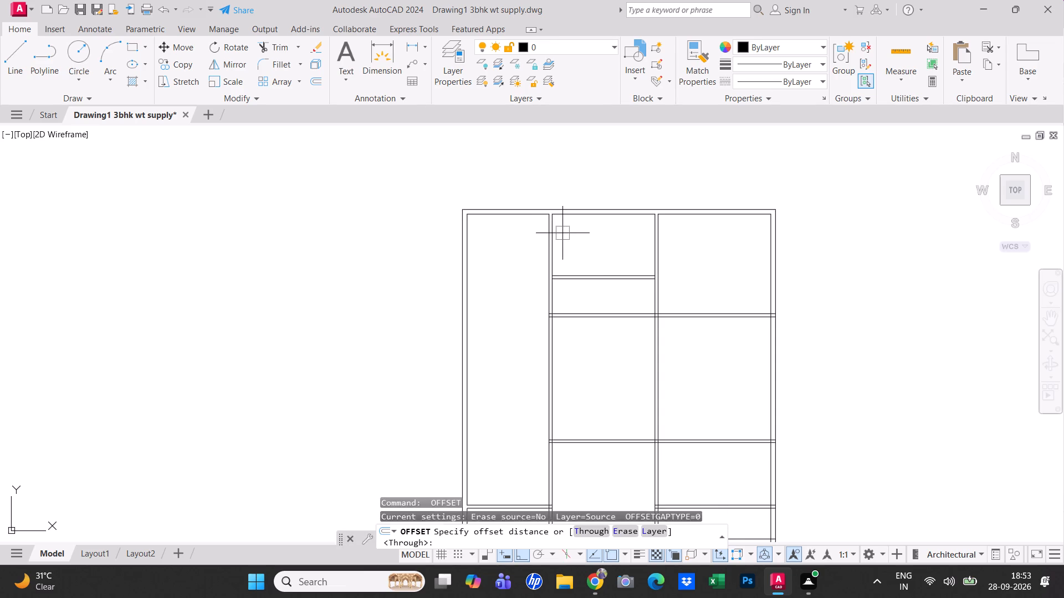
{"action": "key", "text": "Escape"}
Stretch the upper ends of the two vertical partition lines bounding the middle bay up to the top wall's outer line.
{"action": "left_click", "coordinate": [552, 230]}
{"action": "scroll", "coordinate": [555, 218], "scroll_direction": "up", "scroll_amount": 4}
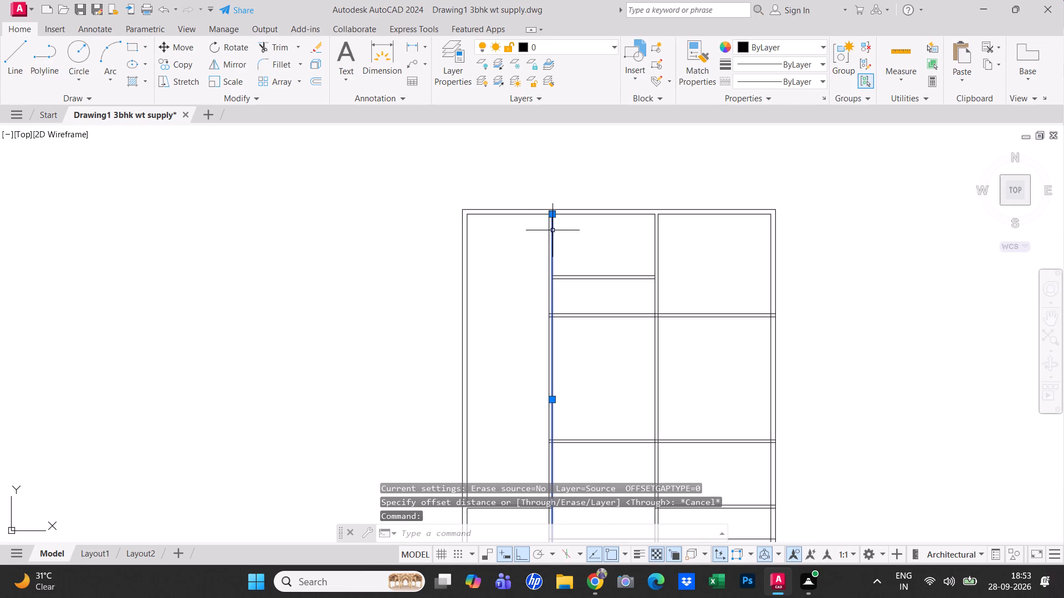
{"action": "scroll", "coordinate": [548, 209], "scroll_direction": "up", "scroll_amount": 2}
{"action": "left_click", "coordinate": [550, 215]}
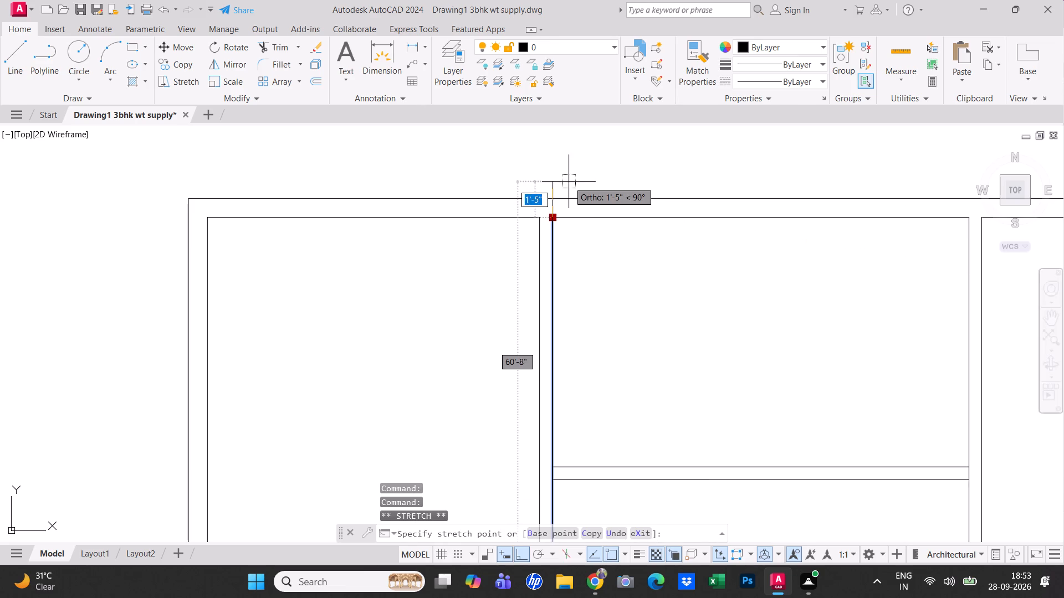
{"action": "left_click", "coordinate": [552, 197]}
{"action": "key", "text": "Escape"}
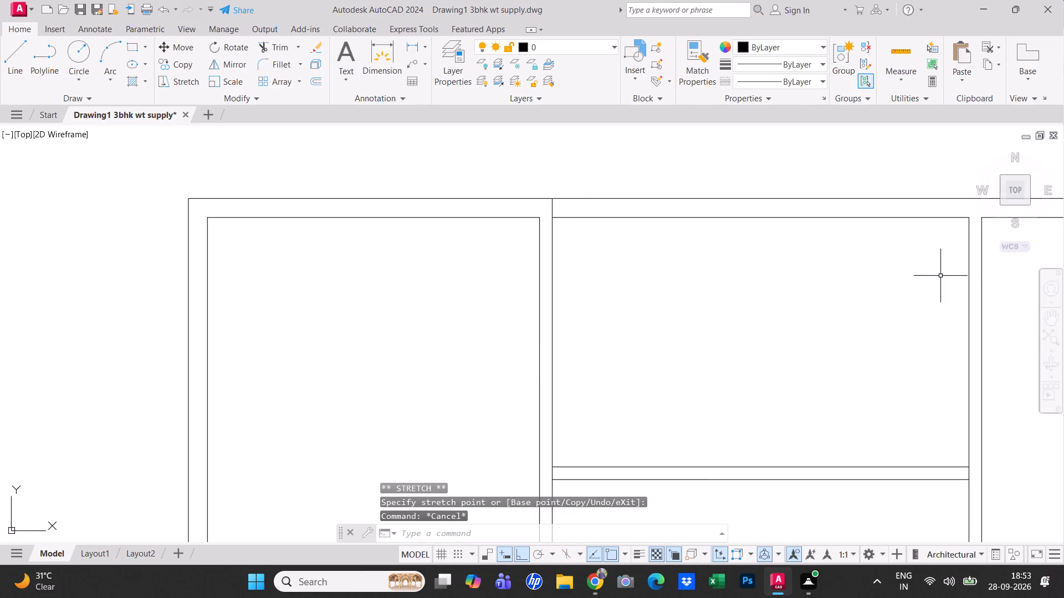
{"action": "left_click", "coordinate": [968, 275]}
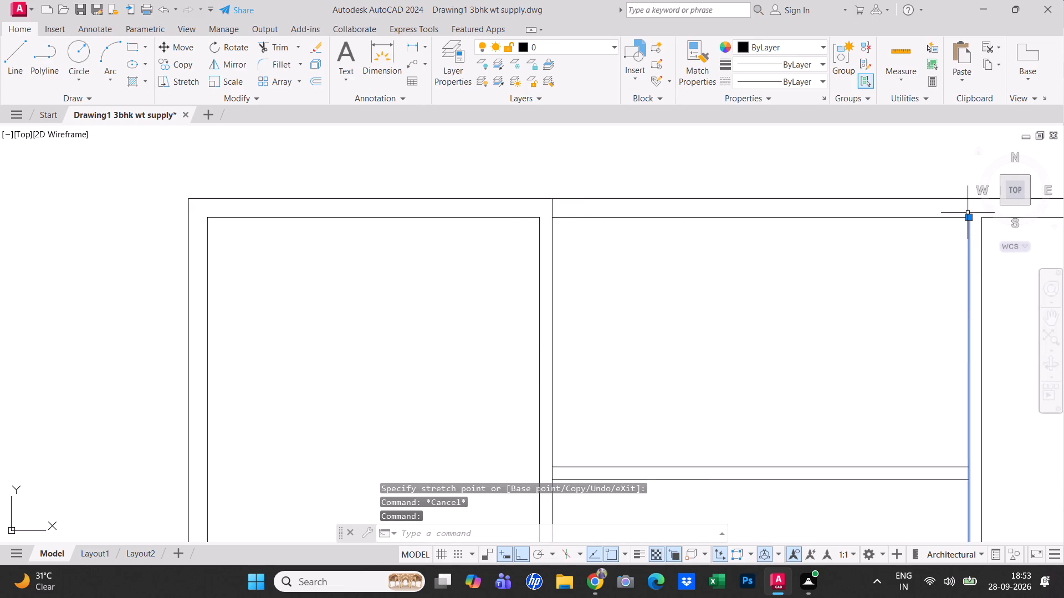
{"action": "left_click", "coordinate": [968, 217]}
{"action": "left_click", "coordinate": [970, 197]}
{"action": "key", "text": "Escape"}
Trim the overlapping lines where the middle bay's lower horizontal wall meets the first vertical partition.
{"action": "scroll", "coordinate": [934, 239], "scroll_direction": "down", "scroll_amount": 1}
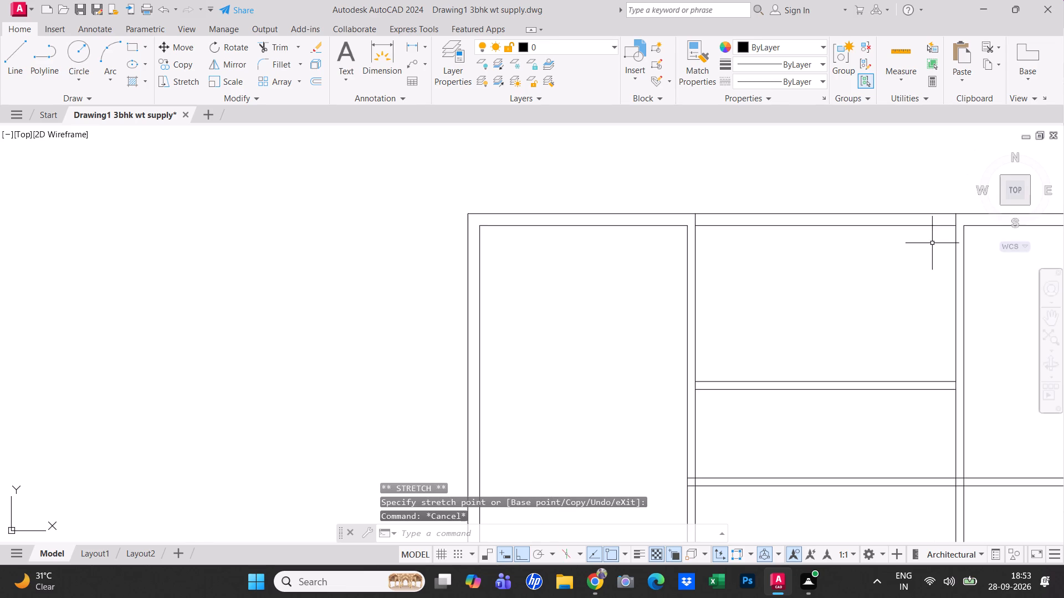
{"action": "middle_click_drag", "start_coordinate": [932, 244], "coordinate": [889, 197]}
{"action": "key", "text": "Escape"}
{"action": "key", "text": "Escape"}
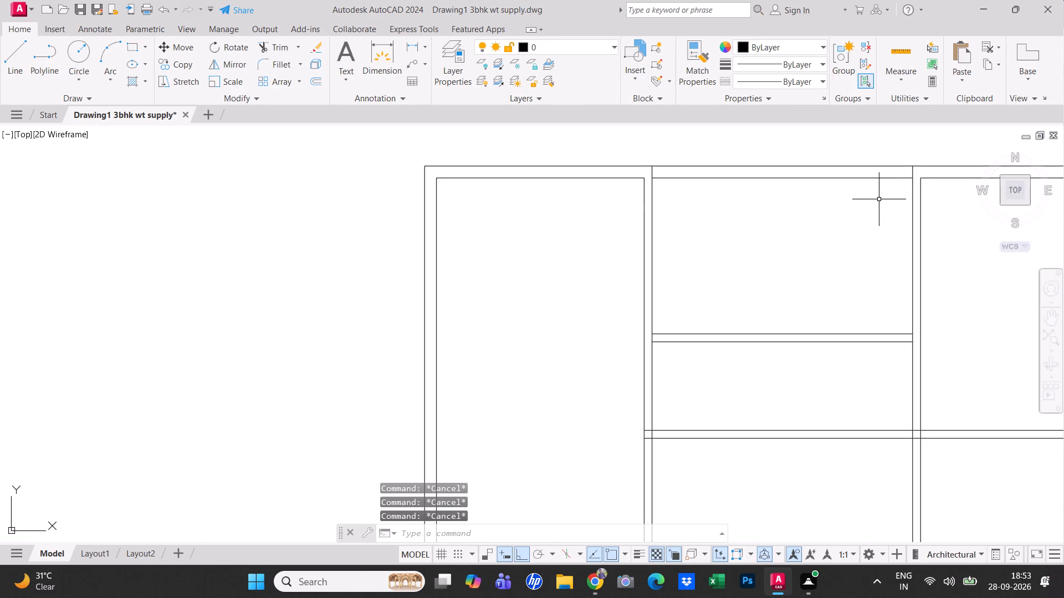
{"action": "type", "text": "tr"}
{"action": "key", "text": "space"}
{"action": "scroll", "coordinate": [824, 244], "scroll_direction": "down", "scroll_amount": 2}
{"action": "scroll", "coordinate": [816, 290], "scroll_direction": "down", "scroll_amount": 1}
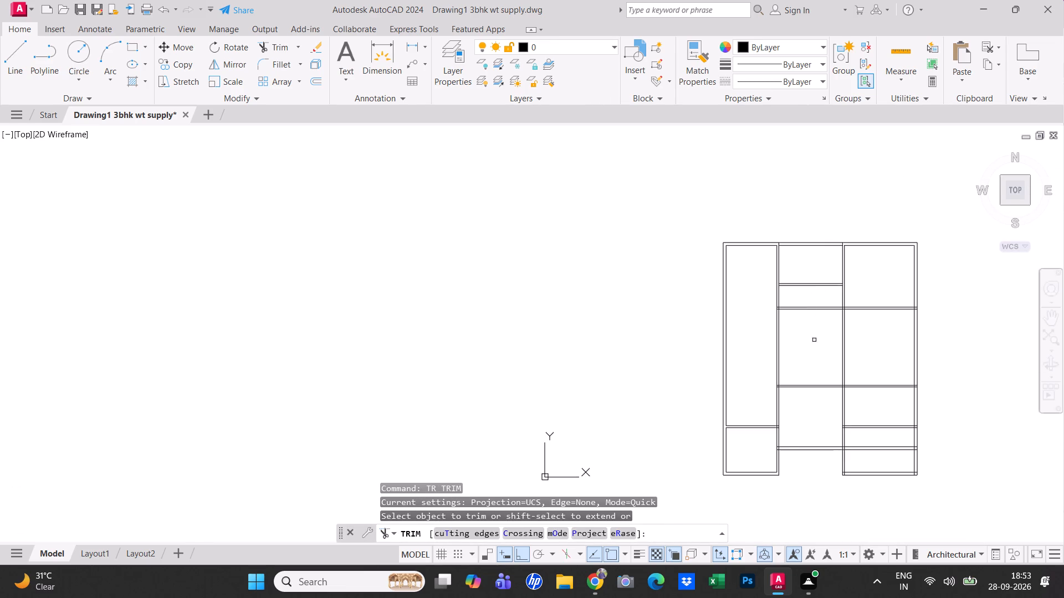
{"action": "scroll", "coordinate": [785, 459], "scroll_direction": "up", "scroll_amount": 4}
{"action": "scroll", "coordinate": [738, 425], "scroll_direction": "up", "scroll_amount": 1}
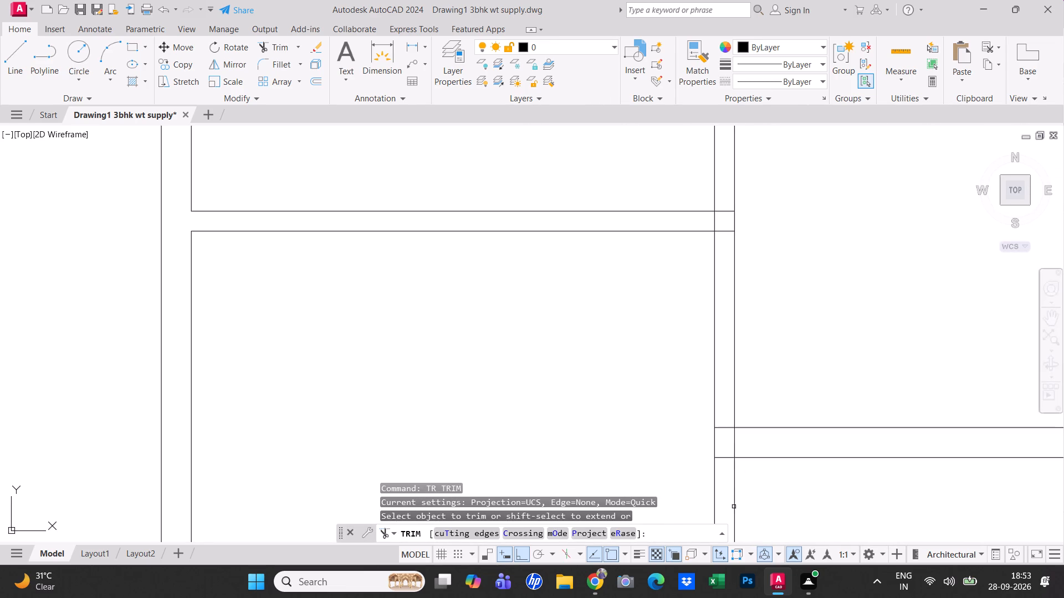
{"action": "left_click", "coordinate": [726, 484]}
{"action": "left_click", "coordinate": [727, 411]}
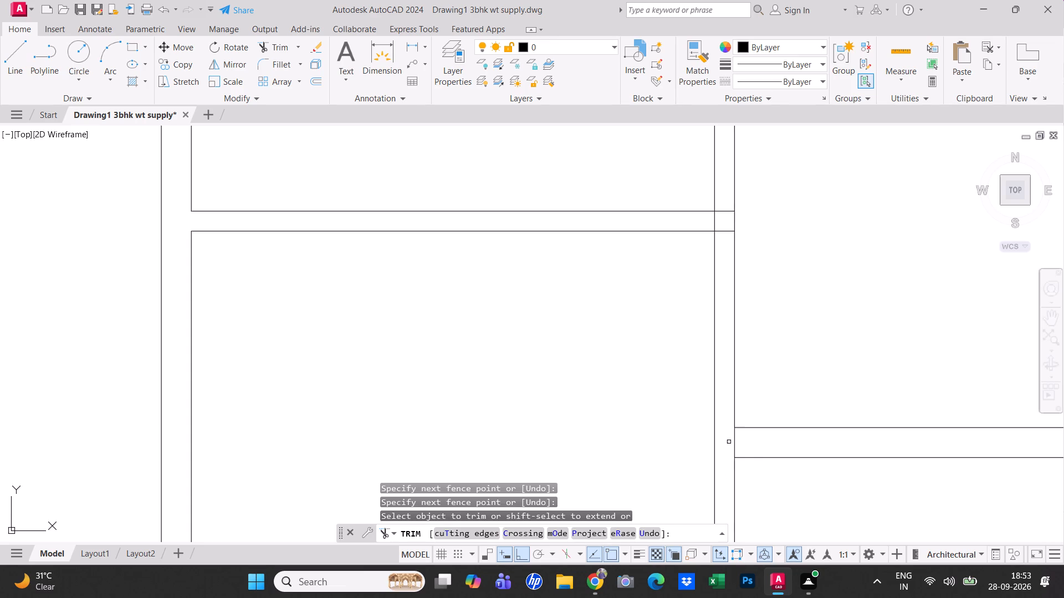
{"action": "left_click", "coordinate": [729, 442]}
{"action": "left_click", "coordinate": [762, 439]}
Trim the overlapping lines where the left bay's horizontal partition meets the first vertical partition.
{"action": "scroll", "coordinate": [752, 441], "scroll_direction": "down", "scroll_amount": 3}
{"action": "scroll", "coordinate": [735, 363], "scroll_direction": "up", "scroll_amount": 3}
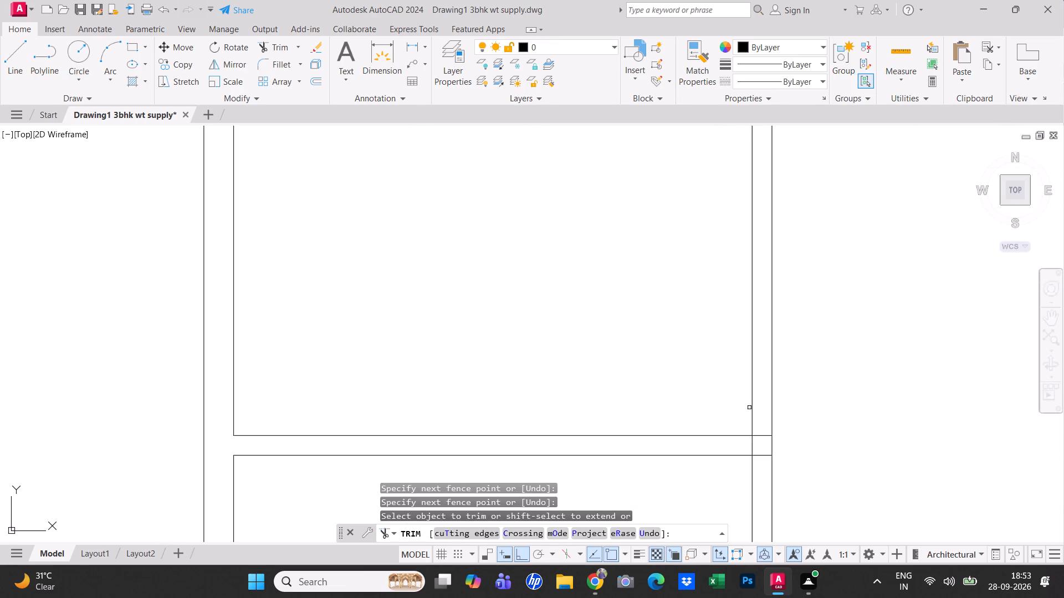
{"action": "scroll", "coordinate": [759, 424], "scroll_direction": "up", "scroll_amount": 1}
{"action": "left_click", "coordinate": [761, 426]}
{"action": "left_click", "coordinate": [746, 466]}
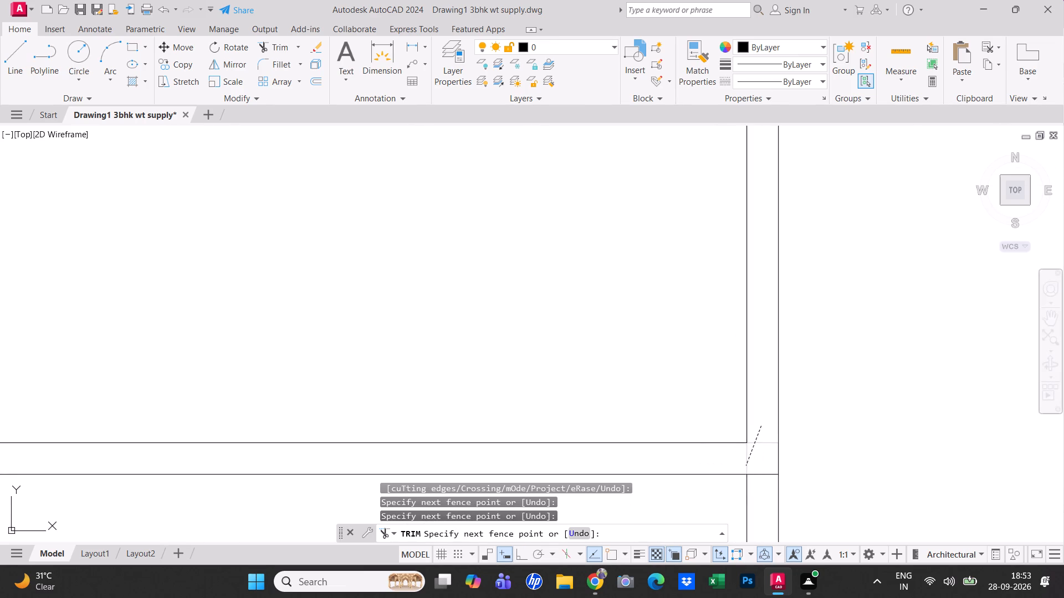
{"action": "left_click", "coordinate": [761, 499]}
{"action": "left_click", "coordinate": [761, 476]}
{"action": "left_click", "coordinate": [761, 450]}
{"action": "left_click_drag", "start_coordinate": [764, 482], "coordinate": [764, 498]}
Trim the overlapping lines where the middle bay's lower horizontal wall meets the second vertical partition.
{"action": "scroll", "coordinate": [758, 432], "scroll_direction": "down", "scroll_amount": 6}
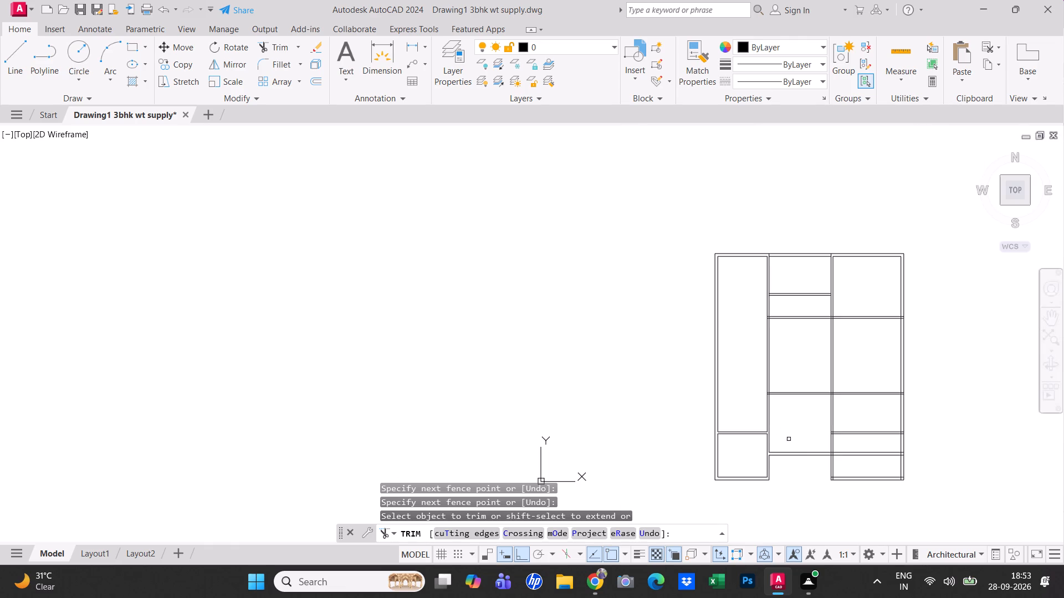
{"action": "scroll", "coordinate": [835, 465], "scroll_direction": "up", "scroll_amount": 5}
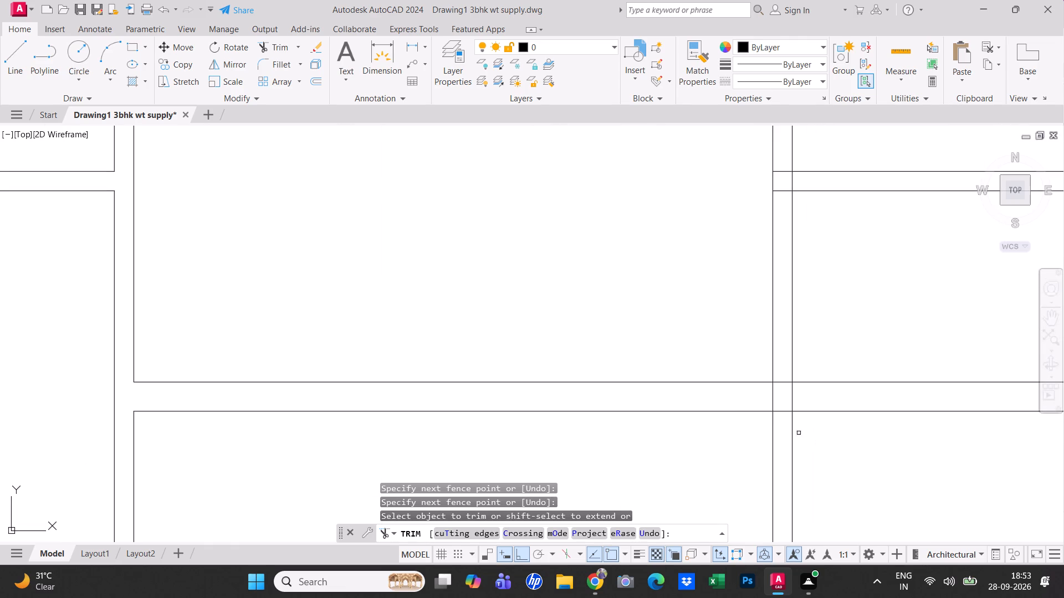
{"action": "left_click", "coordinate": [734, 398]}
{"action": "left_click", "coordinate": [780, 400]}
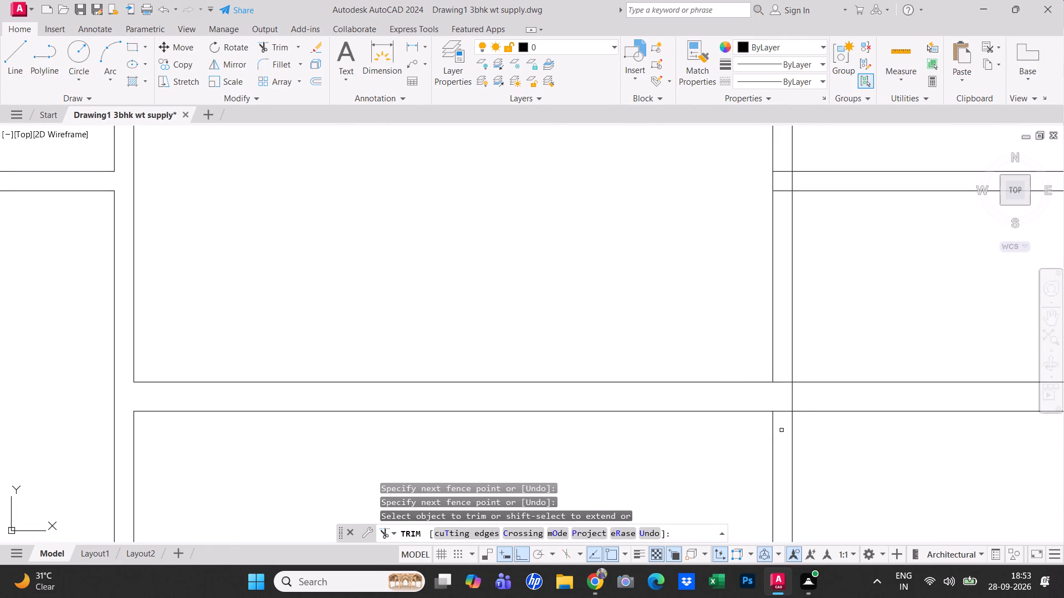
{"action": "left_click", "coordinate": [781, 430]}
{"action": "left_click", "coordinate": [781, 368]}
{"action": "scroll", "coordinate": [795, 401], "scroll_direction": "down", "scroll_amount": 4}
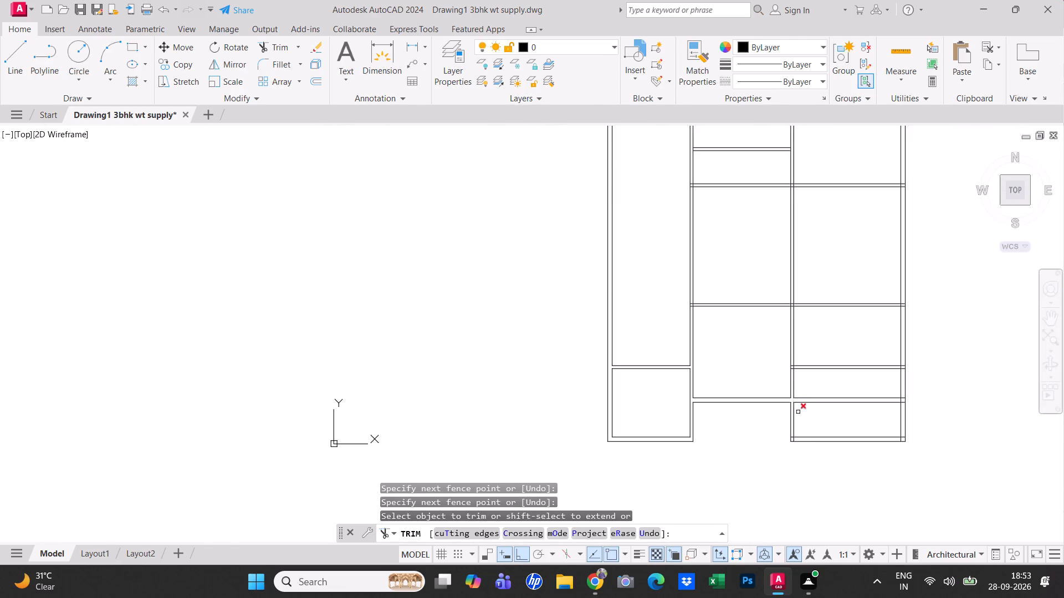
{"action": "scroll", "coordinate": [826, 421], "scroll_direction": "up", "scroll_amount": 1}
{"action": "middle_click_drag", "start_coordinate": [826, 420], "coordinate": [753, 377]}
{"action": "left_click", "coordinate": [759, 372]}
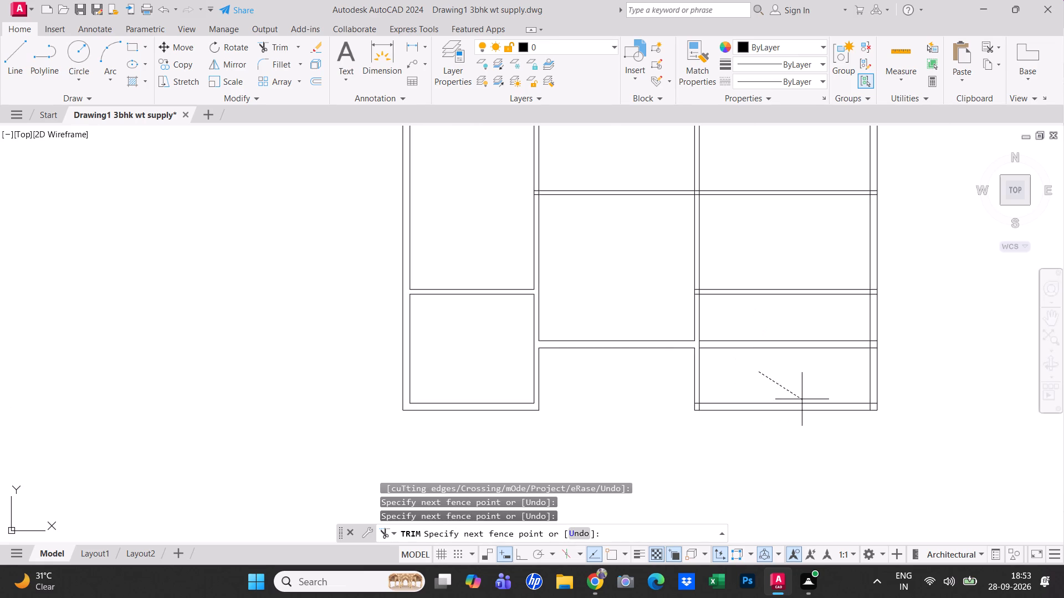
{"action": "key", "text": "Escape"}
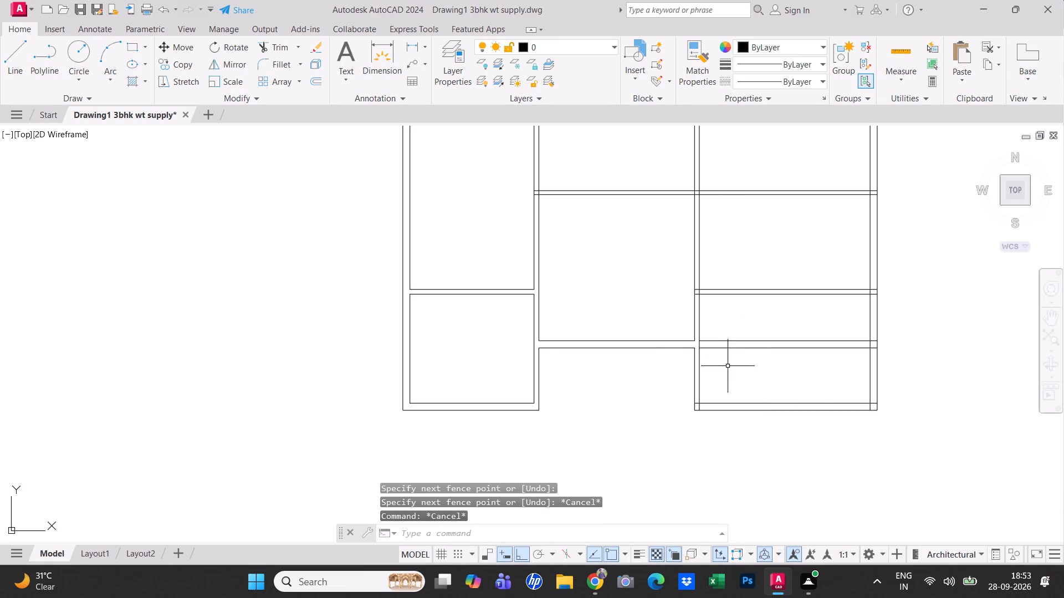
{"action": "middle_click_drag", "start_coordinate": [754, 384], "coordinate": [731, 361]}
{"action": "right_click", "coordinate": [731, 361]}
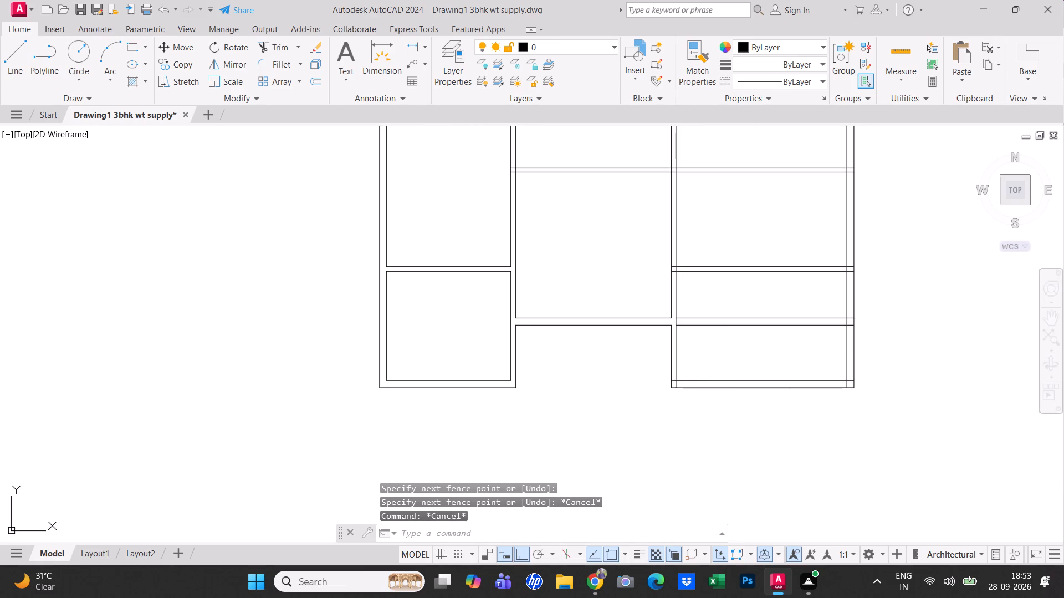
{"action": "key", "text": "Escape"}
Save the drawing.
{"action": "key", "text": "ctrl+s"}
Draw a diagonal line from the upper-left inner corner of the middle bay's top room to its lower-right corner.
{"action": "scroll", "coordinate": [436, 350], "scroll_direction": "down", "scroll_amount": 2}
{"action": "scroll", "coordinate": [441, 187], "scroll_direction": "up", "scroll_amount": 1}
{"action": "middle_click_drag", "start_coordinate": [454, 331], "coordinate": [509, 315]}
{"action": "scroll", "coordinate": [454, 331], "scroll_direction": "down", "scroll_amount": 1}
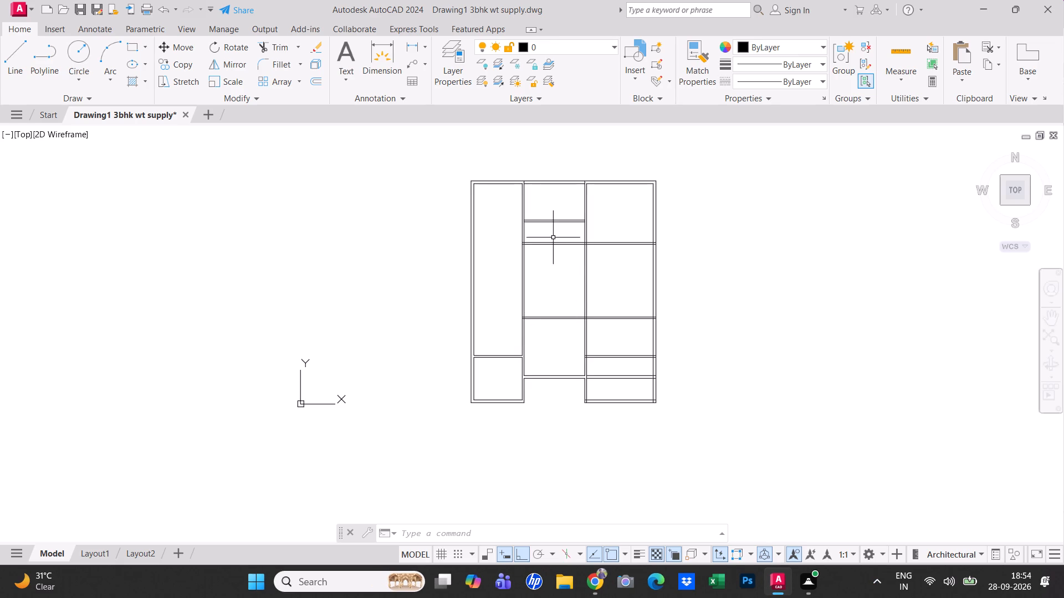
{"action": "scroll", "coordinate": [546, 184], "scroll_direction": "up", "scroll_amount": 2}
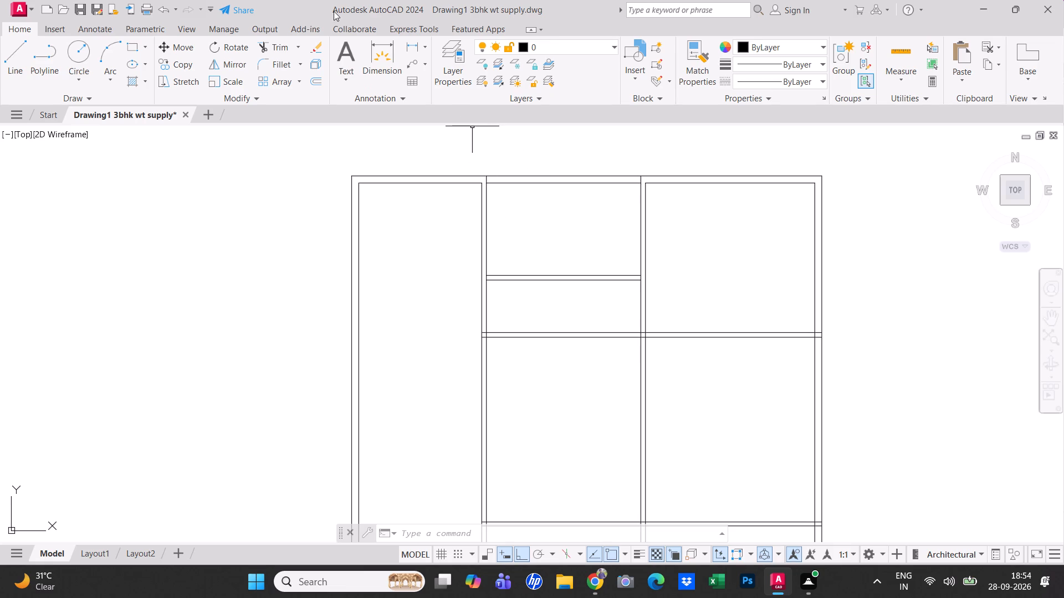
{"action": "left_click", "coordinate": [12, 62]}
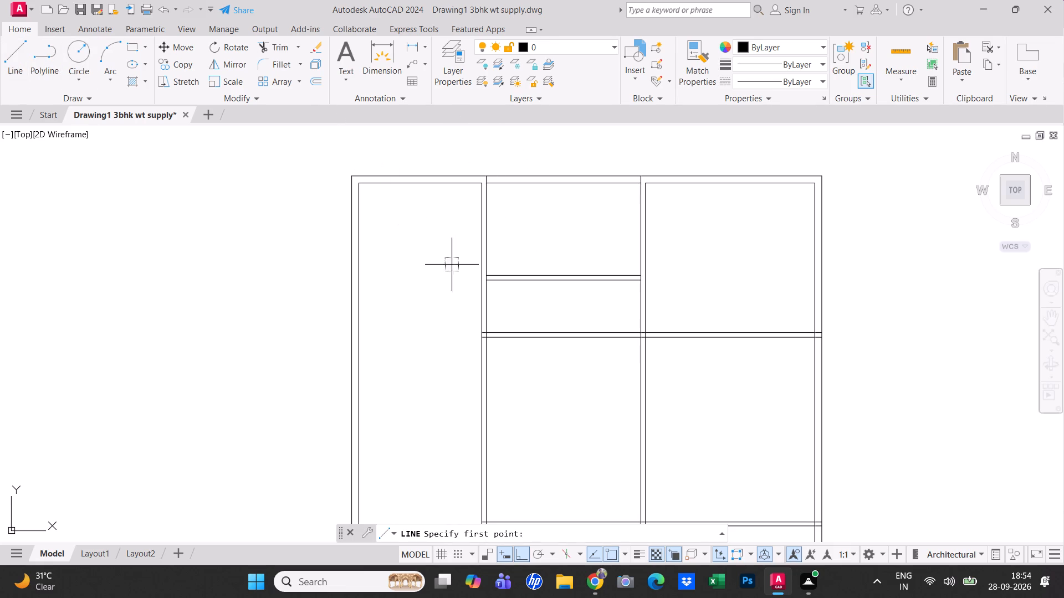
{"action": "left_click", "coordinate": [485, 186]}
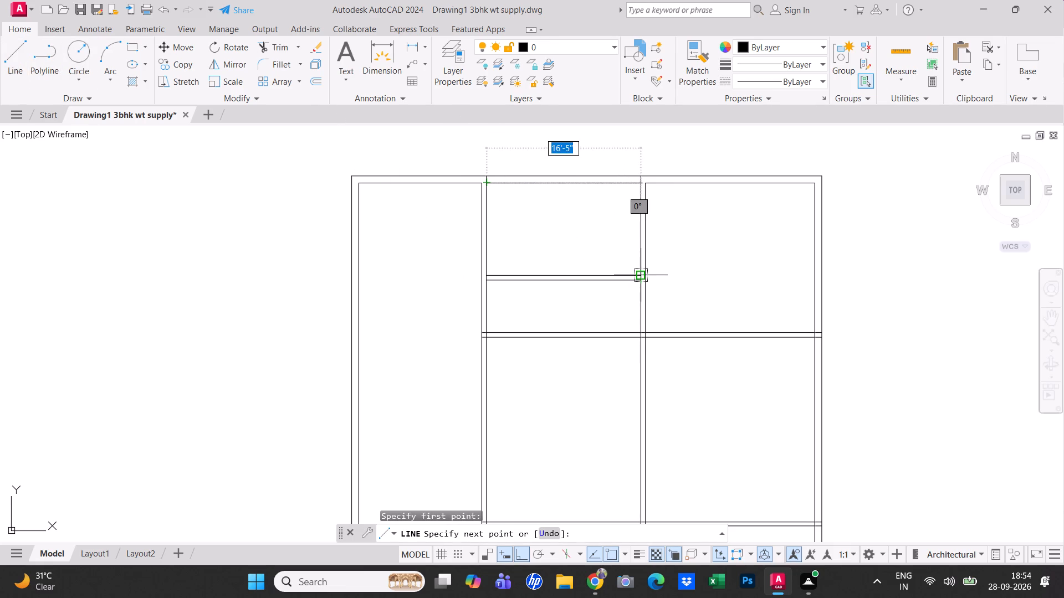
{"action": "left_click", "coordinate": [637, 275]}
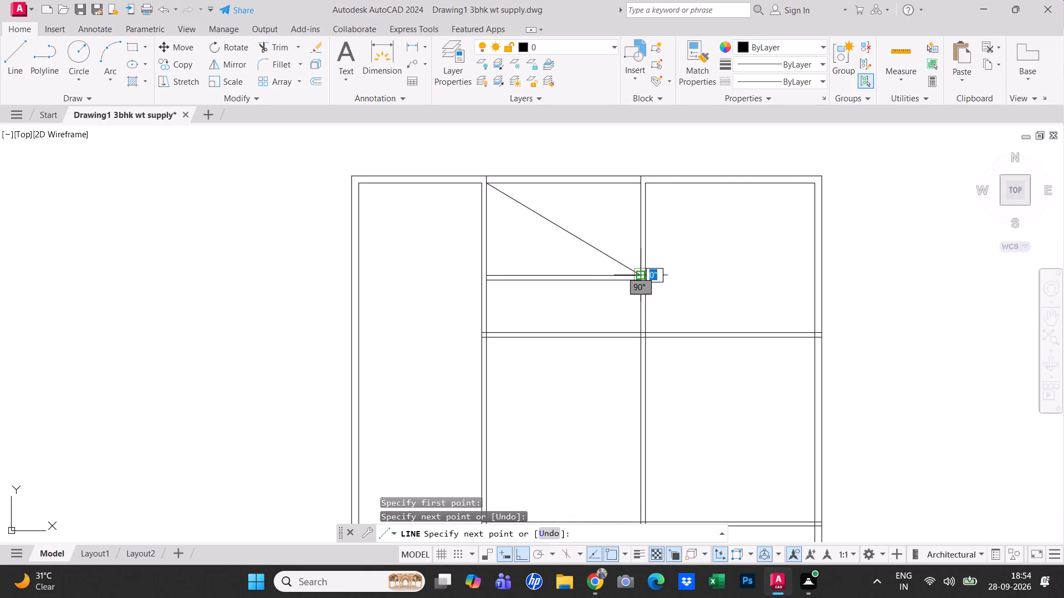
{"action": "right_click", "coordinate": [623, 223]}
{"action": "left_click", "coordinate": [648, 234]}
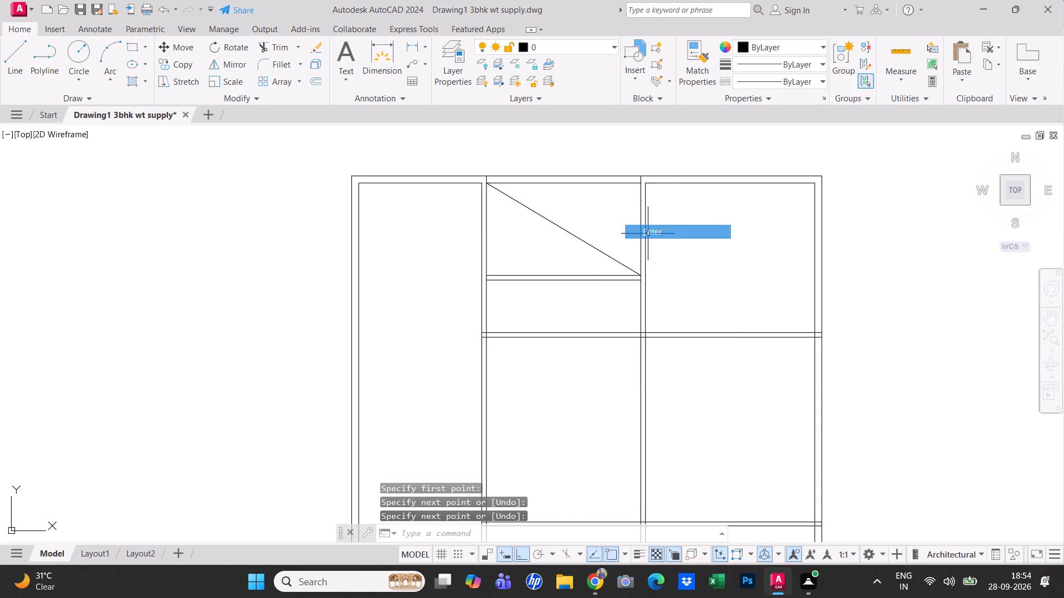
Draw the opposite diagonal from the same room's upper-right inner corner to its lower-left corner, completing the cross.
{"action": "right_click", "coordinate": [648, 234]}
{"action": "left_click", "coordinate": [695, 245]}
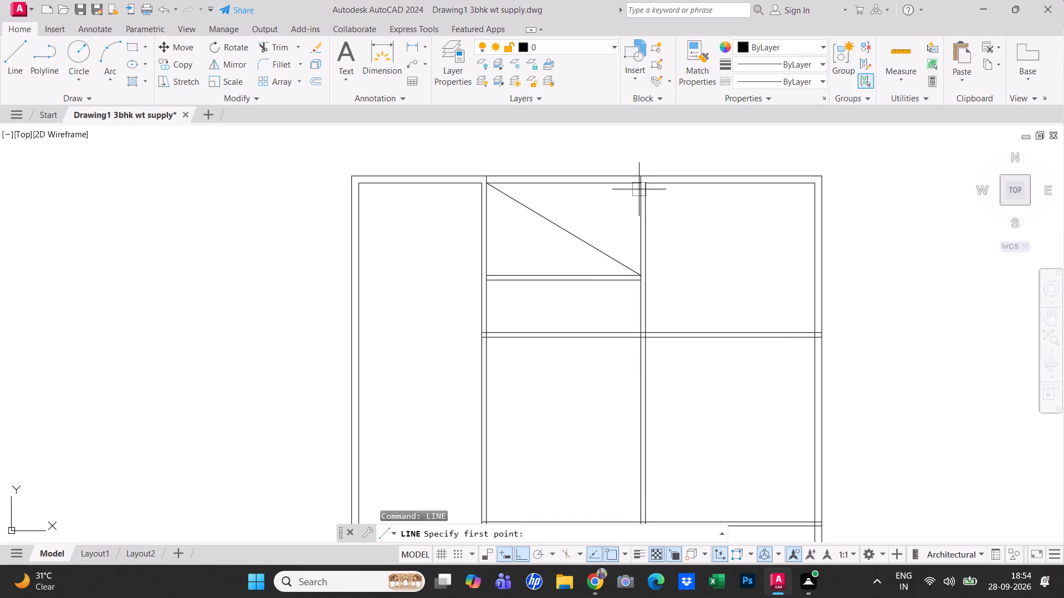
{"action": "left_click", "coordinate": [640, 185]}
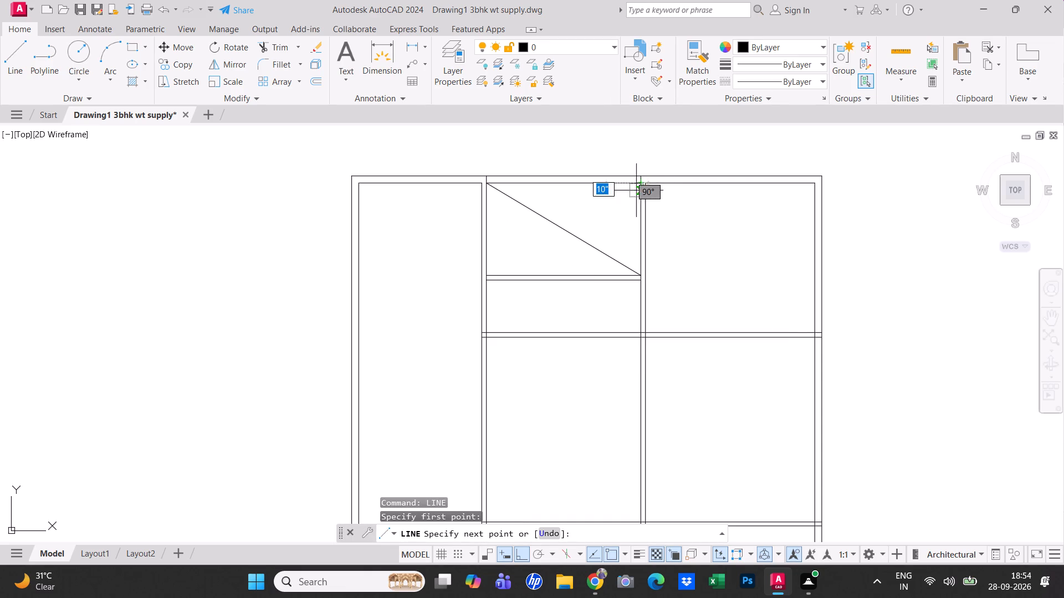
{"action": "left_click", "coordinate": [491, 274]}
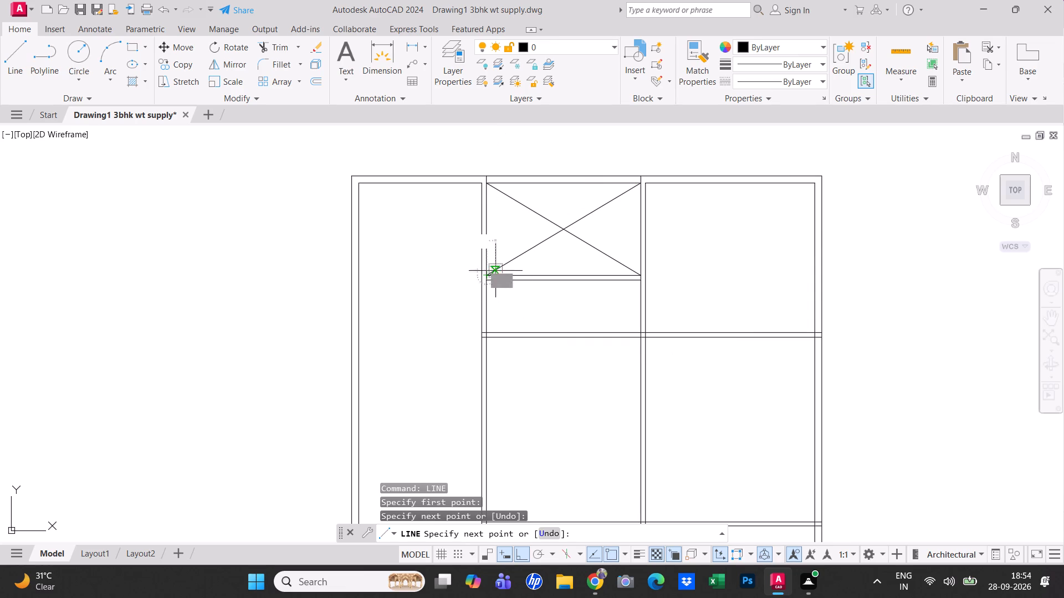
{"action": "key", "text": "Escape"}
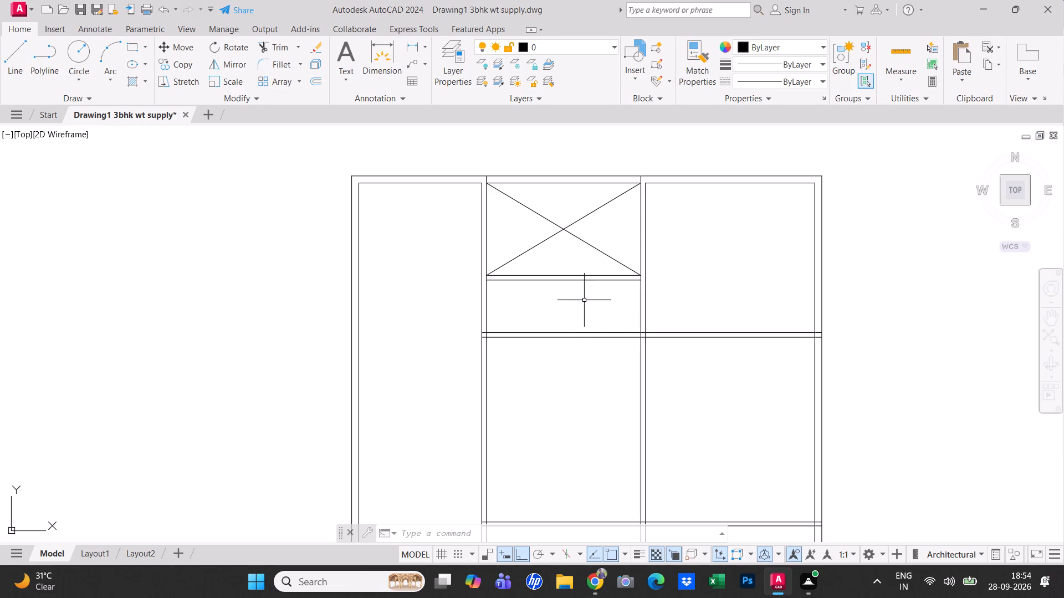
{"action": "key", "text": "Escape"}
Trim the second vertical partition's inner line across the crossed room's bottom partition, and remove that partition's lower line.
{"action": "scroll", "coordinate": [507, 310], "scroll_direction": "up", "scroll_amount": 2}
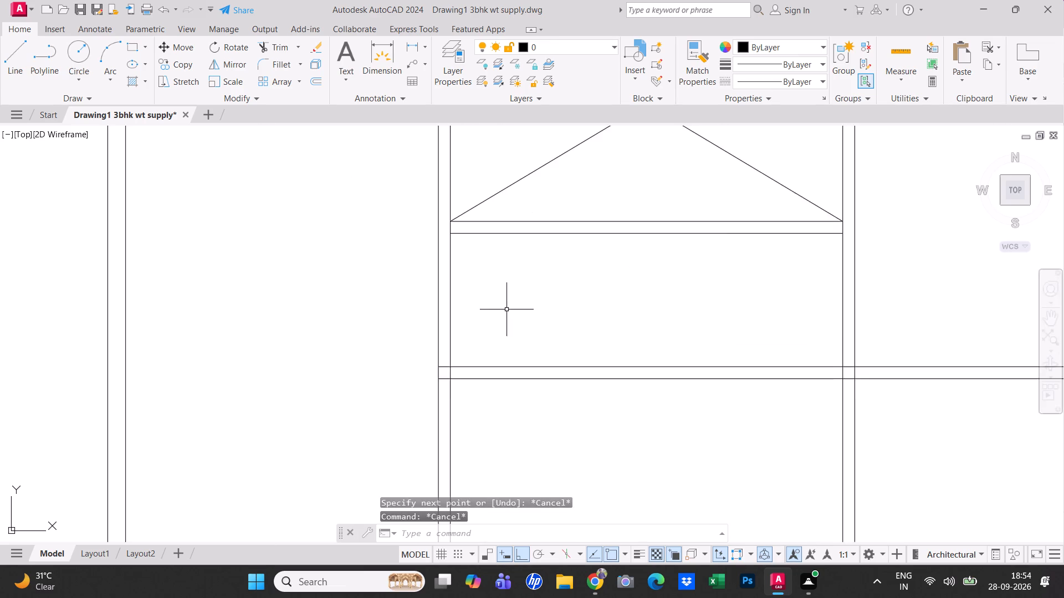
{"action": "scroll", "coordinate": [507, 310], "scroll_direction": "down", "scroll_amount": 1}
{"action": "key", "text": "Escape"}
{"action": "type", "text": "tr"}
{"action": "key", "text": "space"}
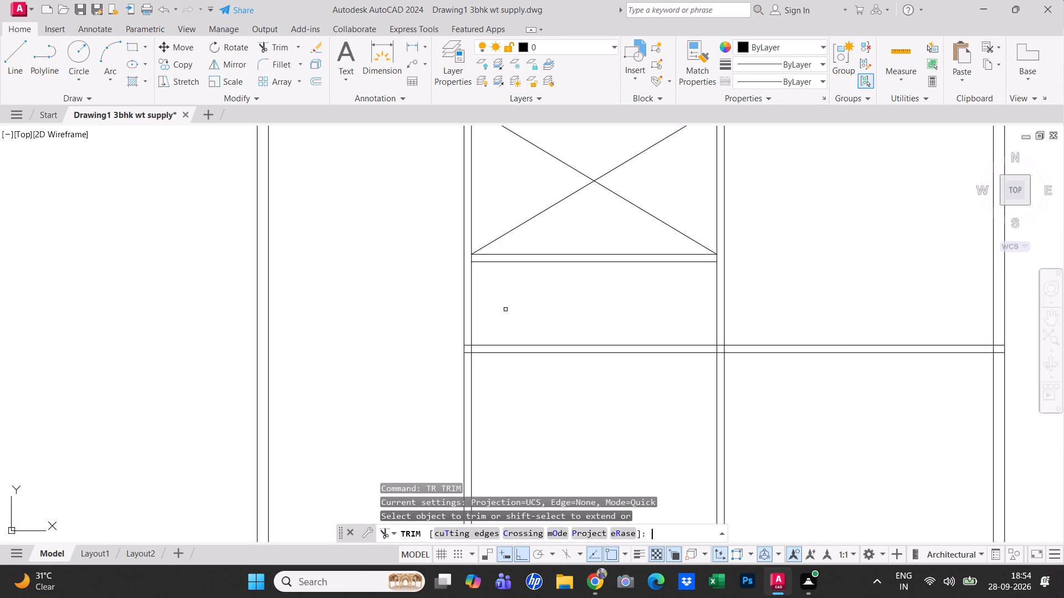
{"action": "scroll", "coordinate": [705, 261], "scroll_direction": "up", "scroll_amount": 2}
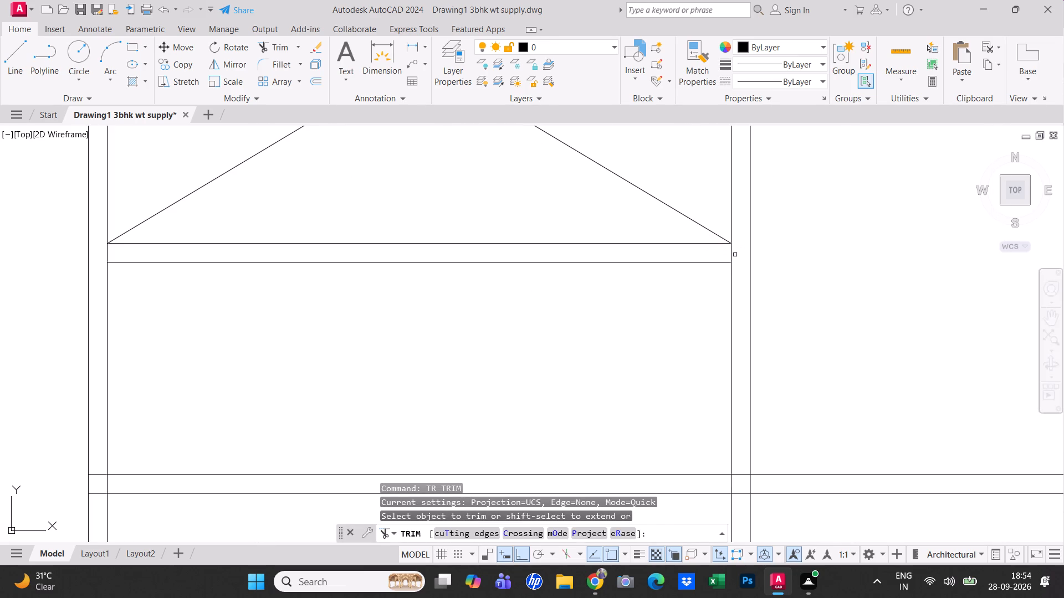
{"action": "left_click", "coordinate": [735, 255]}
{"action": "left_click", "coordinate": [720, 255]}
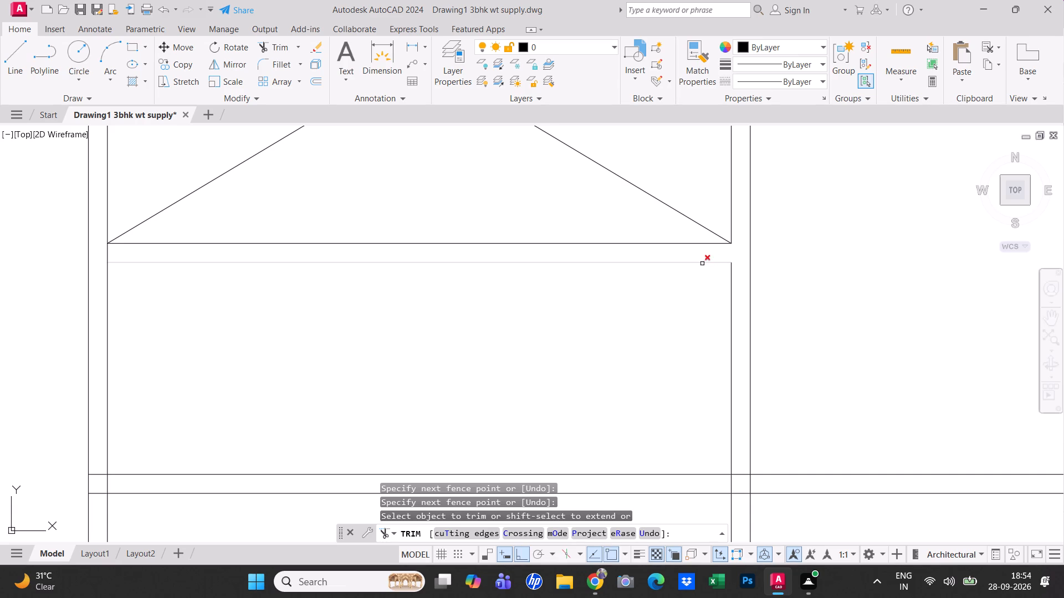
{"action": "scroll", "coordinate": [631, 270], "scroll_direction": "down", "scroll_amount": 3}
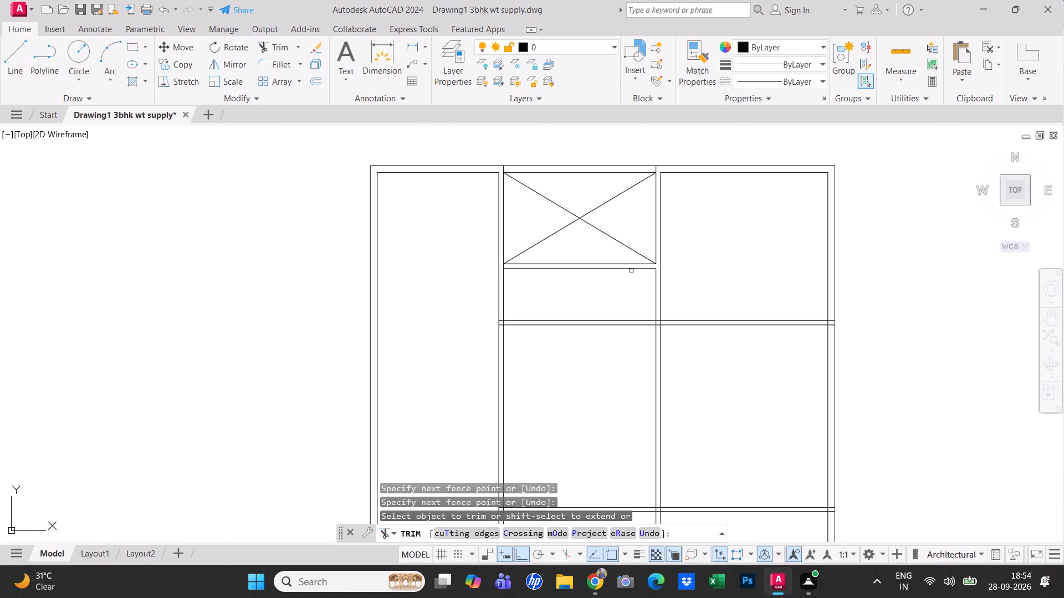
{"action": "left_click", "coordinate": [631, 270]}
{"action": "key", "text": "Escape"}
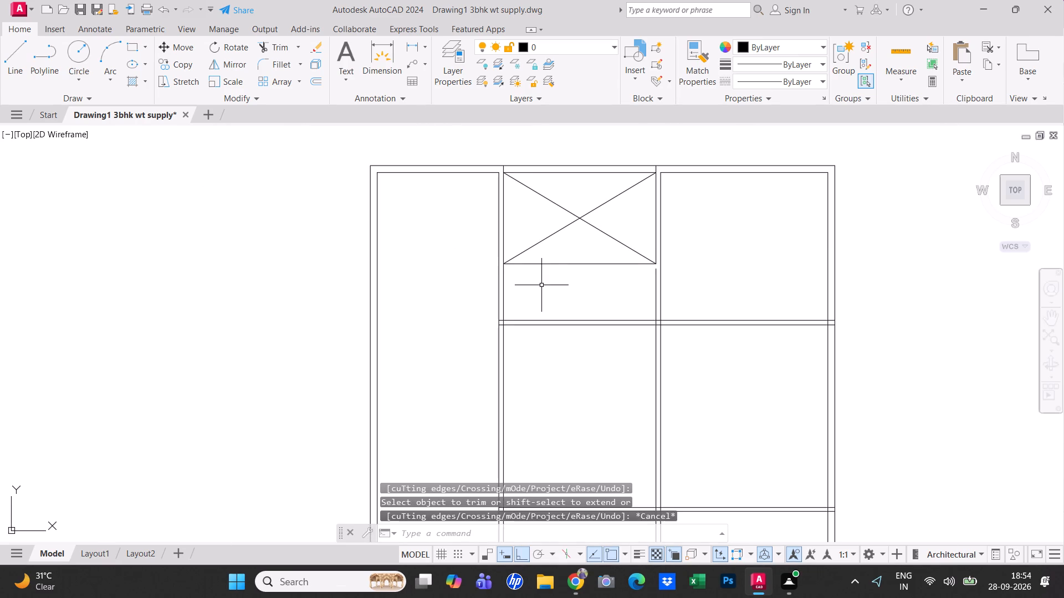
Stretch the upper end of the cut vertical partition line up to the crossed room's lower-right corner.
{"action": "scroll", "coordinate": [595, 282], "scroll_direction": "up", "scroll_amount": 1}
{"action": "key", "text": "Escape"}
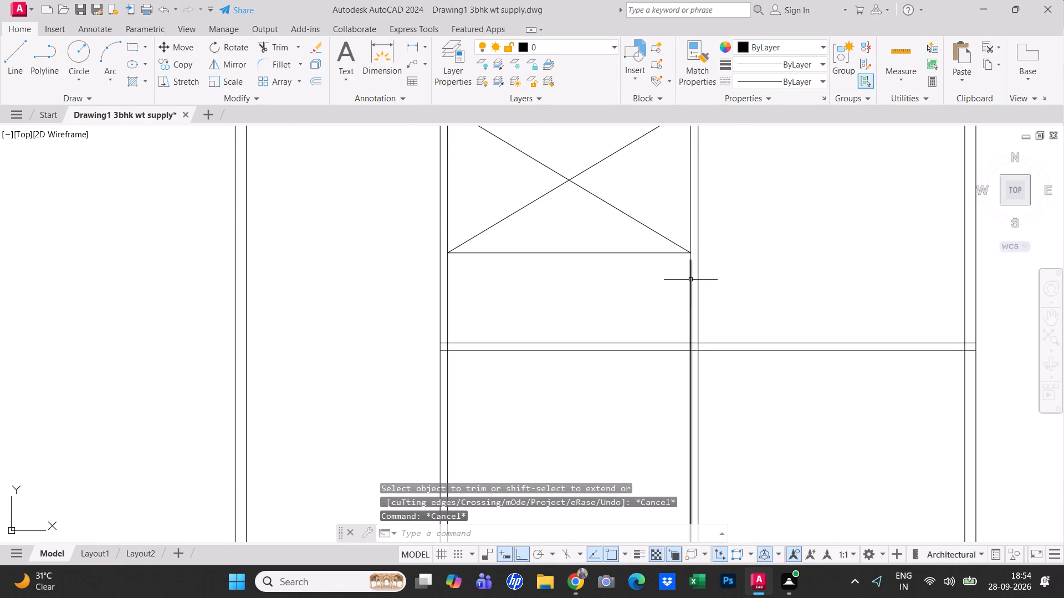
{"action": "left_click", "coordinate": [690, 280]}
{"action": "left_click", "coordinate": [691, 261]}
{"action": "left_click", "coordinate": [690, 256]}
{"action": "key", "text": "Escape"}
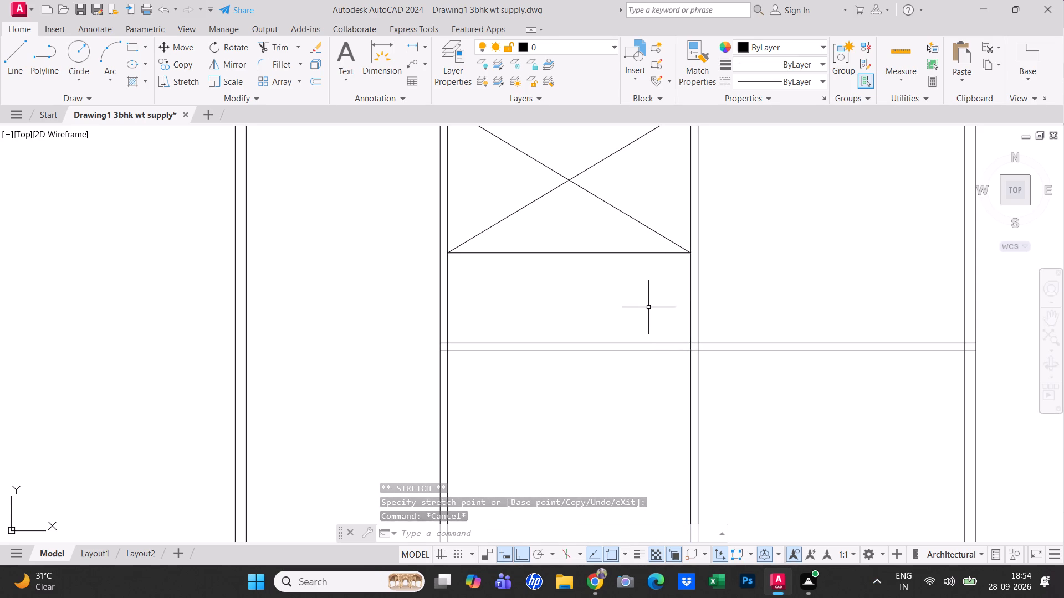
Trim the overlapping lines where the horizontal partition below the crossed room meets the first vertical partition.
{"action": "key", "text": "Escape"}
{"action": "key", "text": "t"}
{"action": "key", "text": "r"}
{"action": "key", "text": "space"}
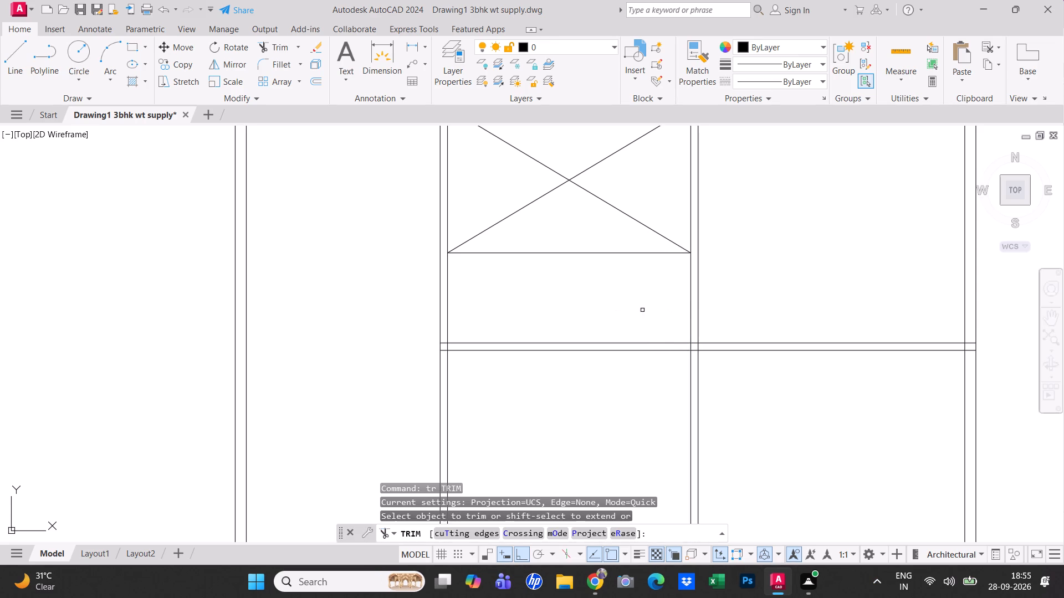
{"action": "scroll", "coordinate": [447, 354], "scroll_direction": "up", "scroll_amount": 3}
{"action": "left_click", "coordinate": [434, 358]}
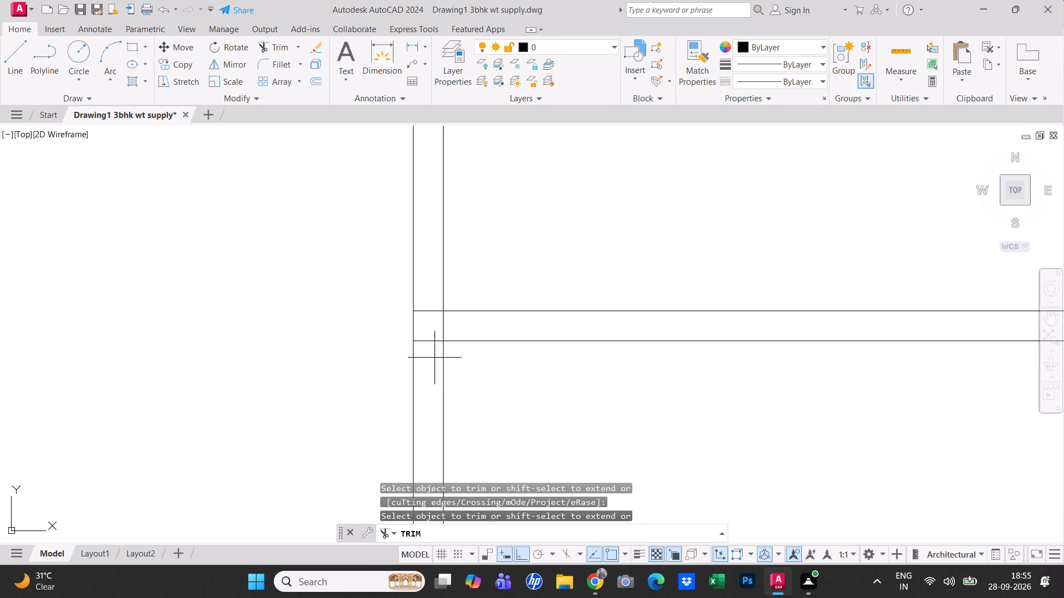
{"action": "left_click", "coordinate": [426, 297]}
{"action": "left_click", "coordinate": [430, 323]}
{"action": "left_click", "coordinate": [479, 332]}
{"action": "scroll", "coordinate": [474, 330], "scroll_direction": "down", "scroll_amount": 5}
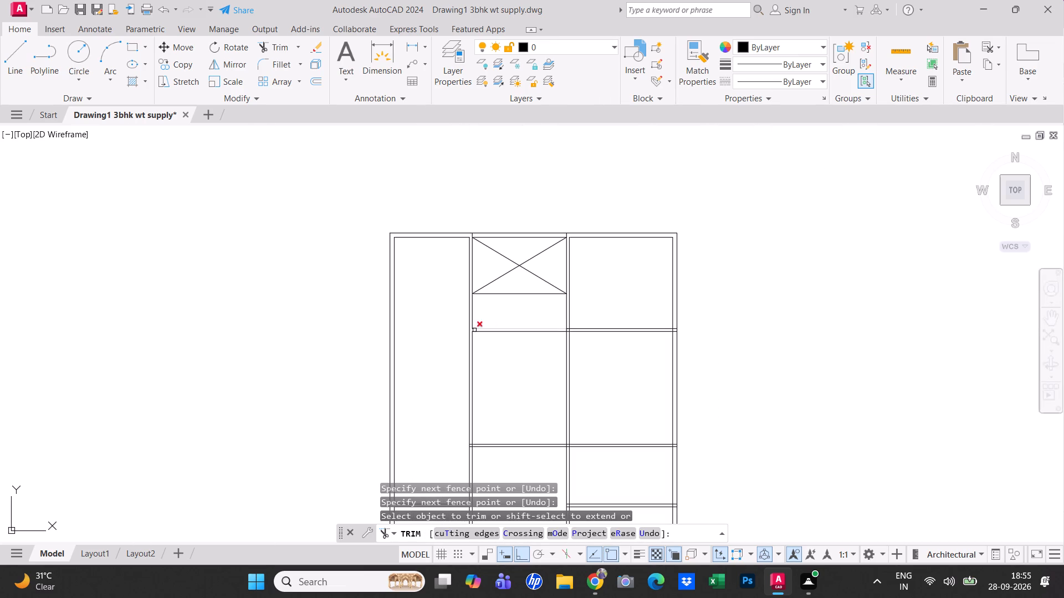
Trim the overlapping lines where the horizontal partition below the crossed room meets the second vertical partition.
{"action": "scroll", "coordinate": [577, 333], "scroll_direction": "up", "scroll_amount": 4}
{"action": "left_click", "coordinate": [513, 298]}
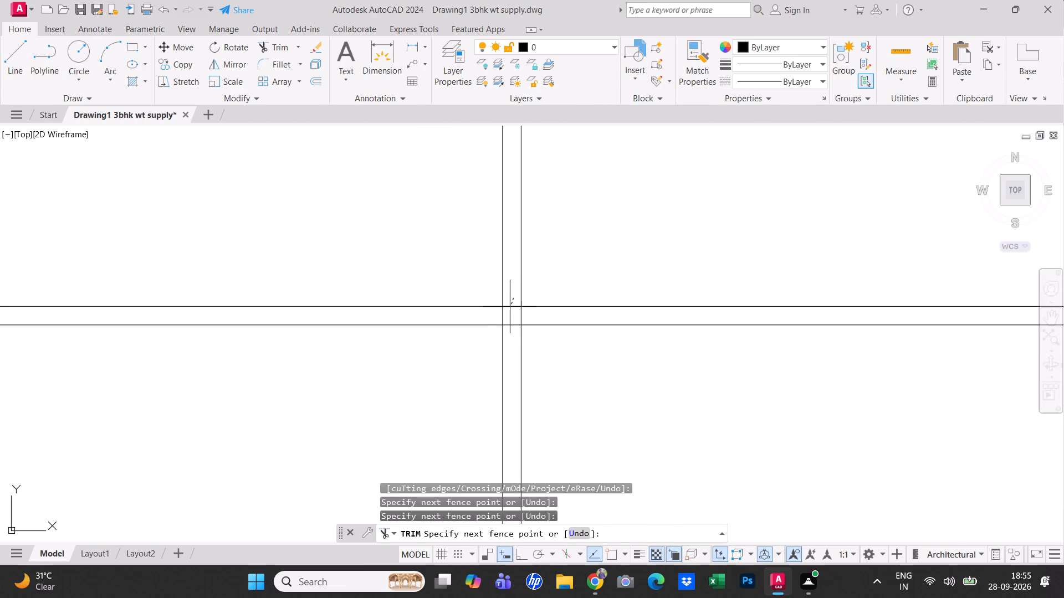
{"action": "left_click", "coordinate": [495, 316]}
{"action": "left_click", "coordinate": [509, 344]}
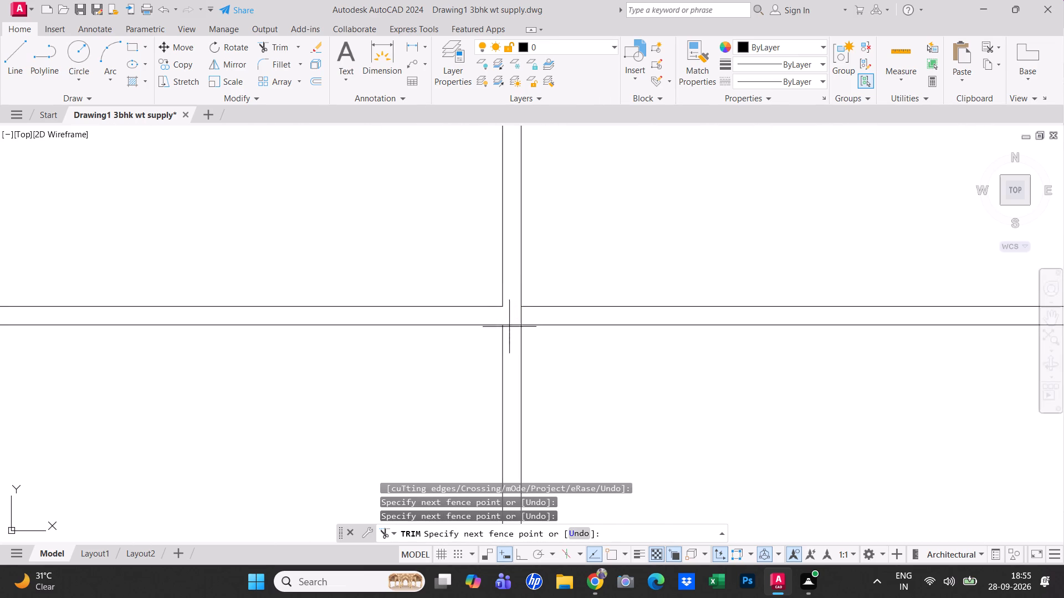
{"action": "double_click", "coordinate": [517, 315]}
{"action": "left_click", "coordinate": [536, 321]}
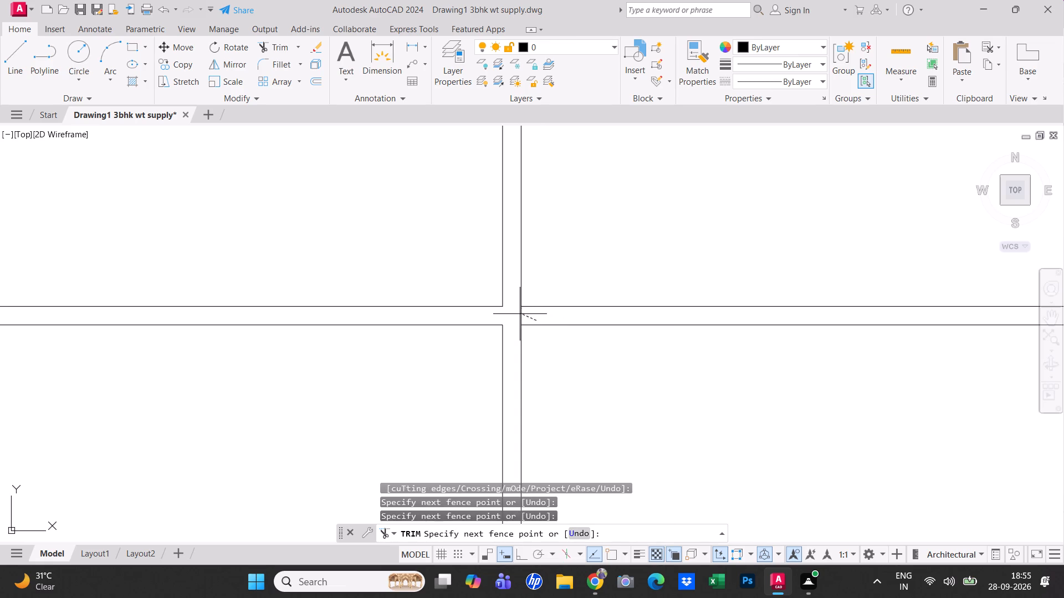
{"action": "left_click", "coordinate": [519, 314]}
{"action": "scroll", "coordinate": [519, 314], "scroll_direction": "down", "scroll_amount": 4}
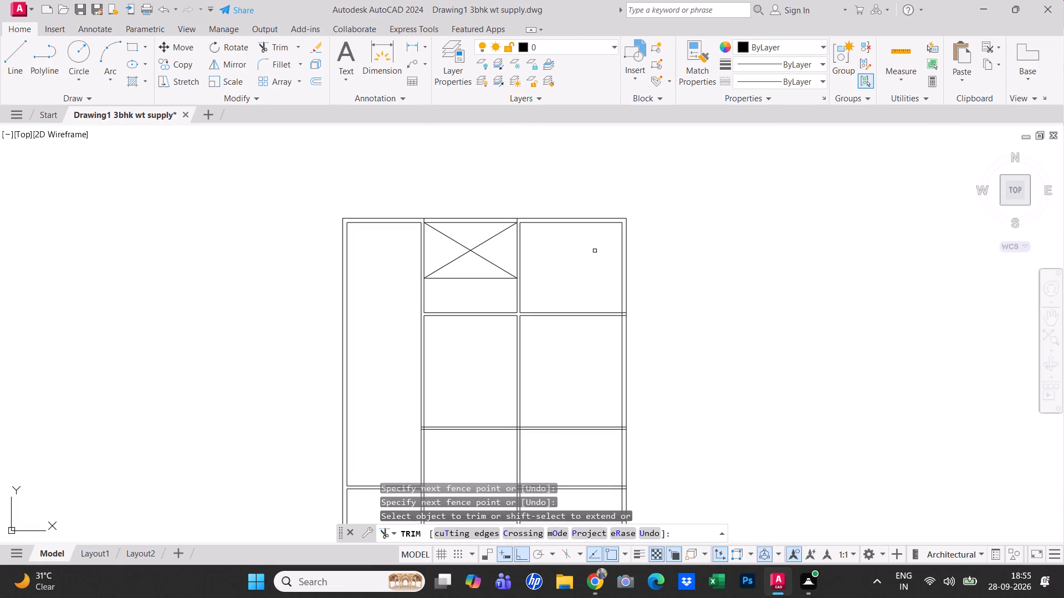
Trim away the lower-right room's left, bottom and top wall lines, plus the right outer wall segment just above that room.
{"action": "middle_click_drag", "start_coordinate": [567, 327], "coordinate": [522, 135]}
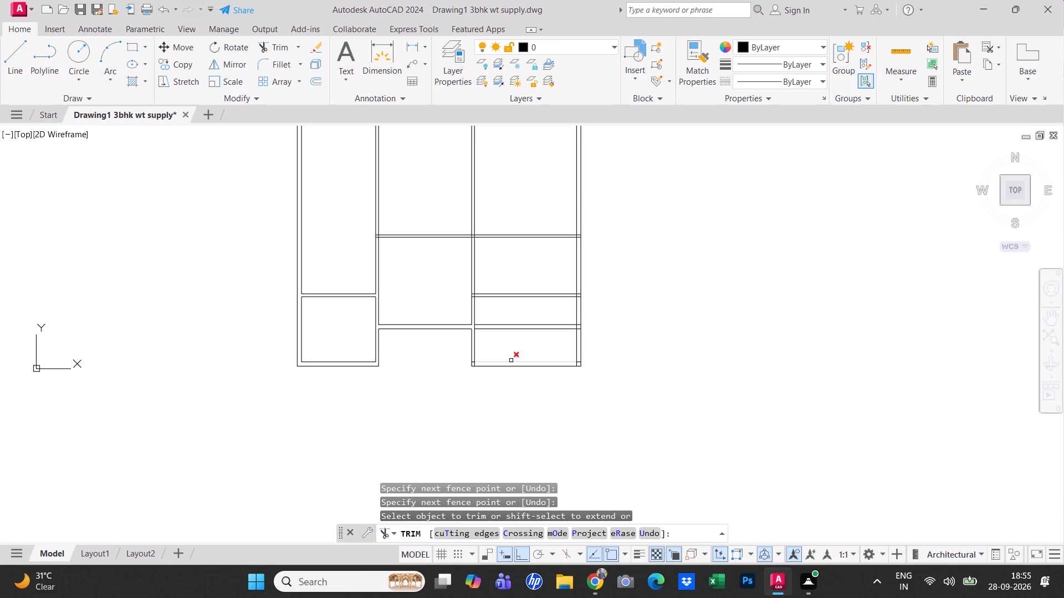
{"action": "scroll", "coordinate": [511, 360], "scroll_direction": "down", "scroll_amount": 1}
{"action": "scroll", "coordinate": [454, 356], "scroll_direction": "up", "scroll_amount": 1}
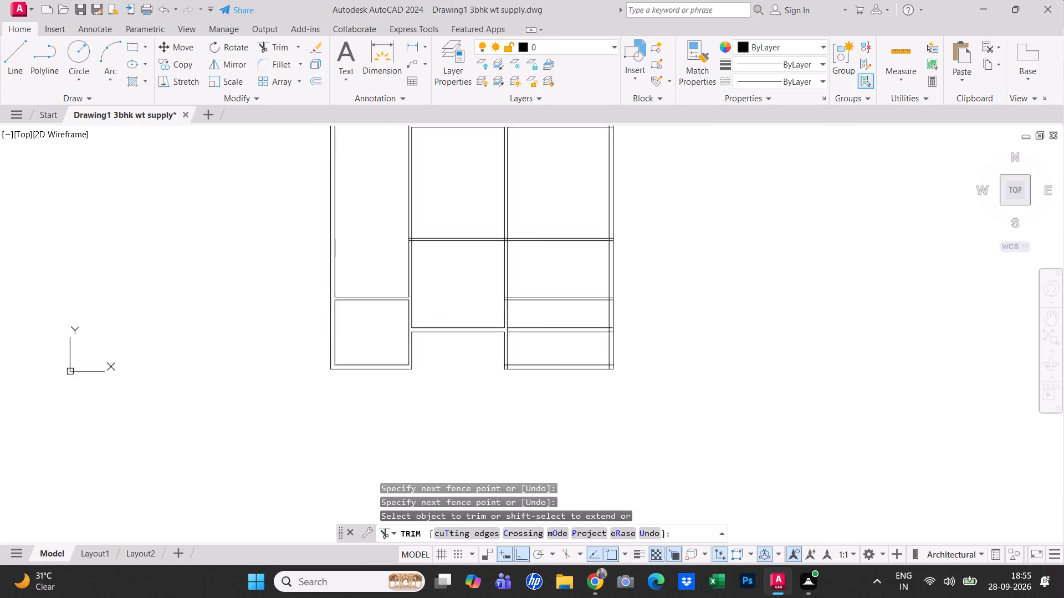
{"action": "scroll", "coordinate": [454, 357], "scroll_direction": "up", "scroll_amount": 2}
{"action": "scroll", "coordinate": [557, 386], "scroll_direction": "up", "scroll_amount": 2}
{"action": "scroll", "coordinate": [557, 386], "scroll_direction": "down", "scroll_amount": 4}
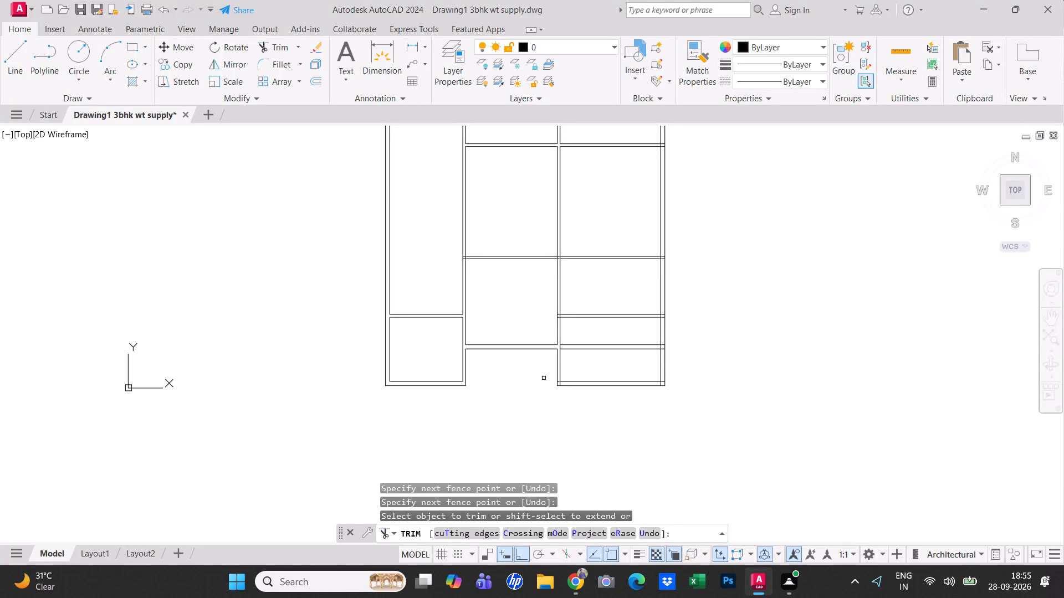
{"action": "left_click", "coordinate": [544, 377]}
{"action": "left_click", "coordinate": [625, 373]}
{"action": "left_click", "coordinate": [603, 404]}
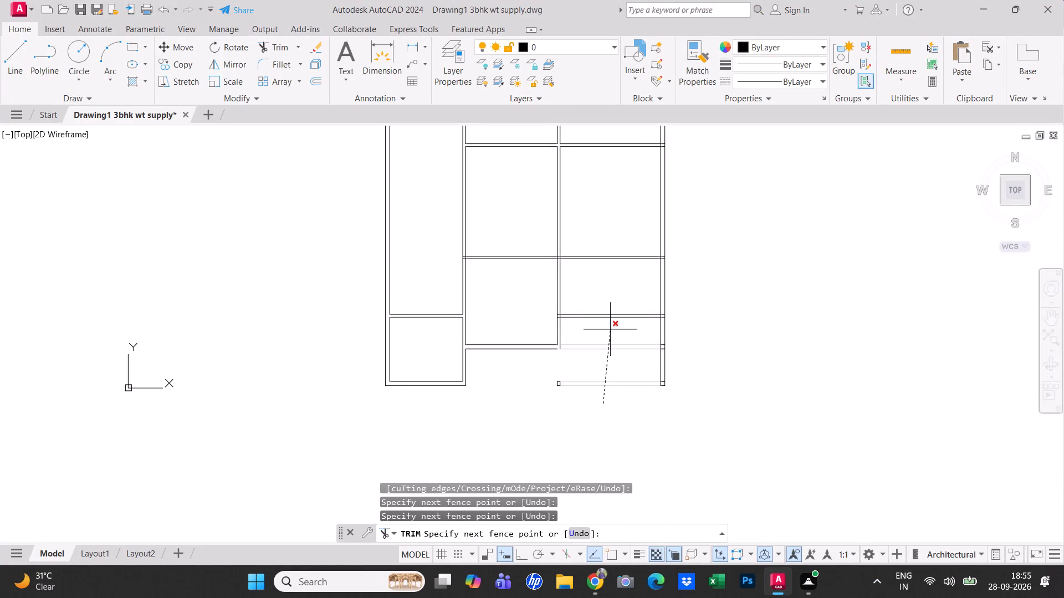
{"action": "left_click", "coordinate": [610, 329]}
{"action": "left_click", "coordinate": [693, 338]}
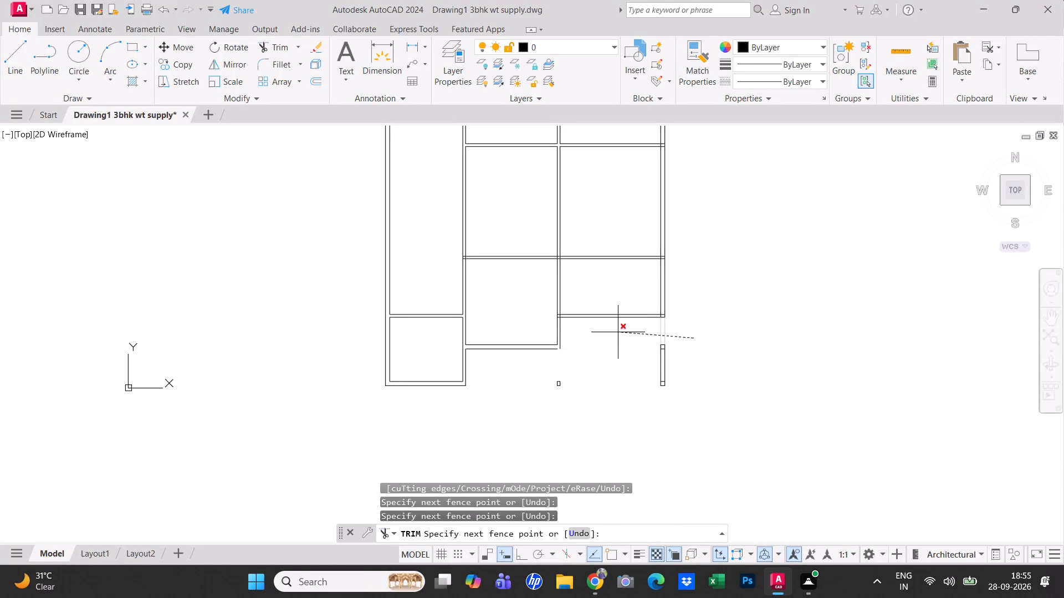
{"action": "left_click", "coordinate": [618, 333]}
{"action": "key", "text": "Escape"}
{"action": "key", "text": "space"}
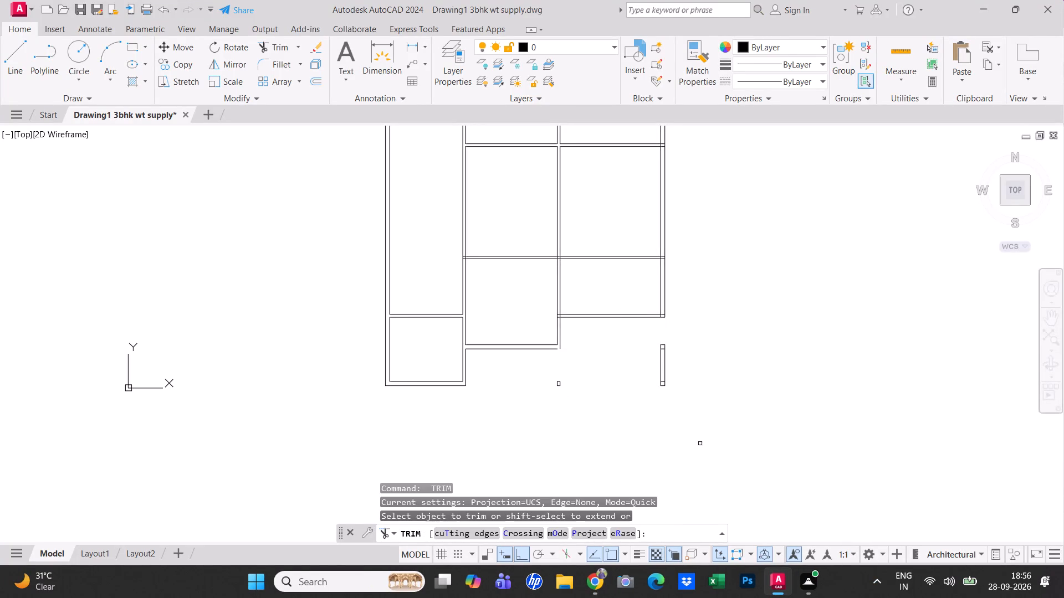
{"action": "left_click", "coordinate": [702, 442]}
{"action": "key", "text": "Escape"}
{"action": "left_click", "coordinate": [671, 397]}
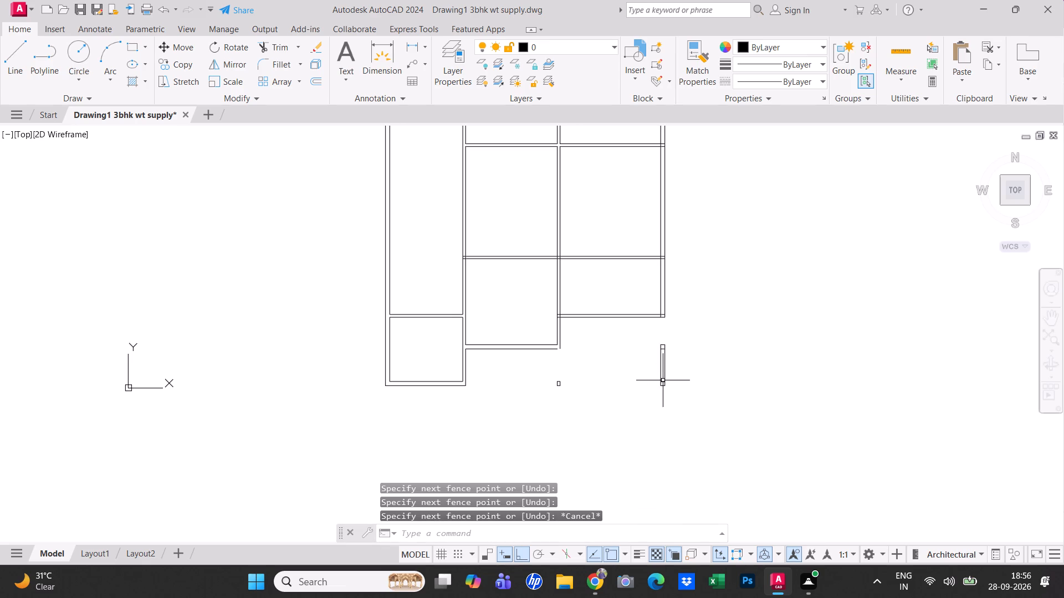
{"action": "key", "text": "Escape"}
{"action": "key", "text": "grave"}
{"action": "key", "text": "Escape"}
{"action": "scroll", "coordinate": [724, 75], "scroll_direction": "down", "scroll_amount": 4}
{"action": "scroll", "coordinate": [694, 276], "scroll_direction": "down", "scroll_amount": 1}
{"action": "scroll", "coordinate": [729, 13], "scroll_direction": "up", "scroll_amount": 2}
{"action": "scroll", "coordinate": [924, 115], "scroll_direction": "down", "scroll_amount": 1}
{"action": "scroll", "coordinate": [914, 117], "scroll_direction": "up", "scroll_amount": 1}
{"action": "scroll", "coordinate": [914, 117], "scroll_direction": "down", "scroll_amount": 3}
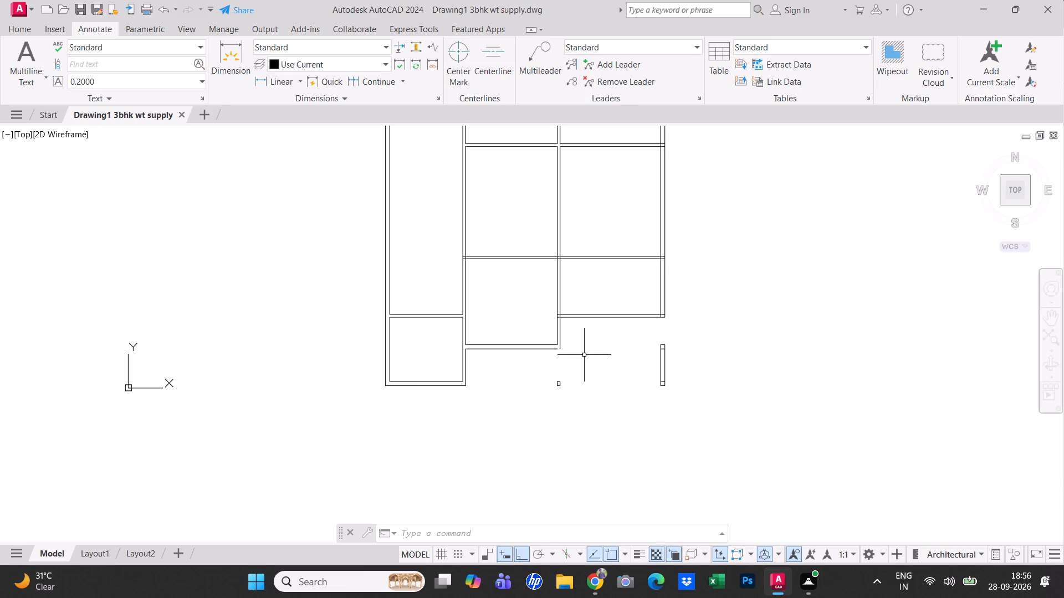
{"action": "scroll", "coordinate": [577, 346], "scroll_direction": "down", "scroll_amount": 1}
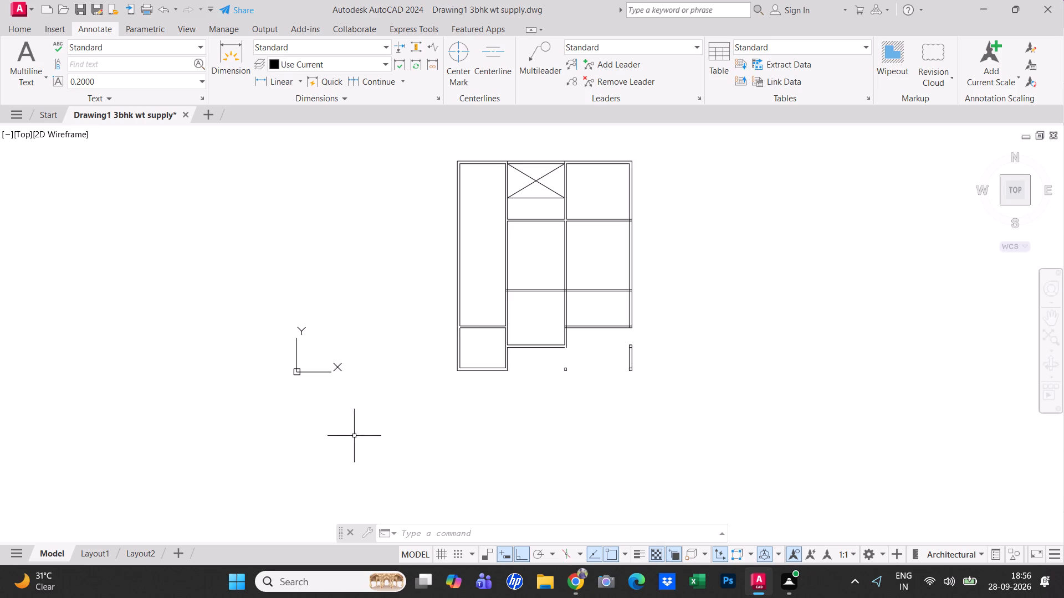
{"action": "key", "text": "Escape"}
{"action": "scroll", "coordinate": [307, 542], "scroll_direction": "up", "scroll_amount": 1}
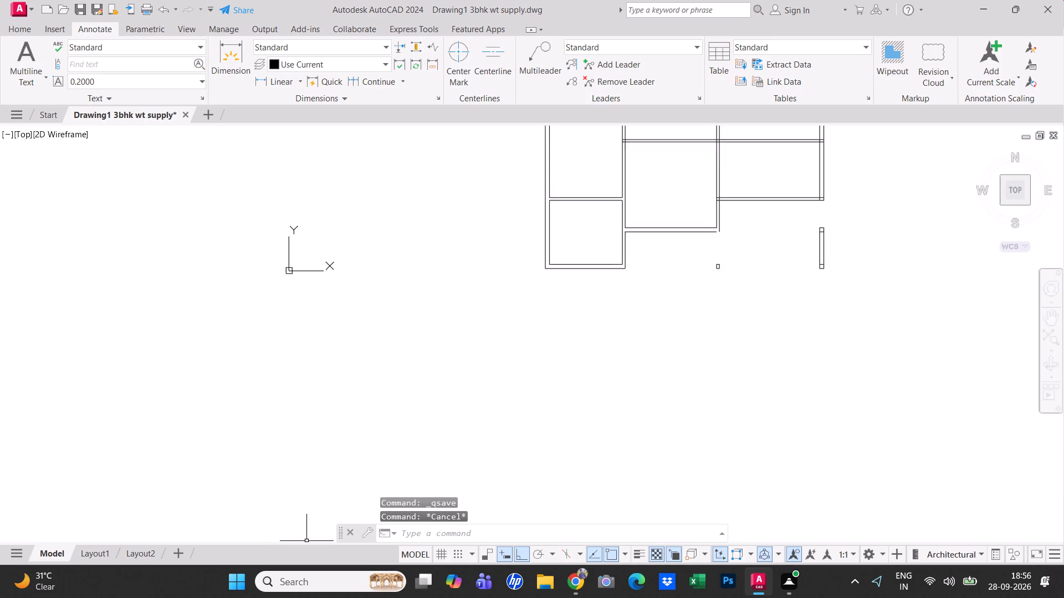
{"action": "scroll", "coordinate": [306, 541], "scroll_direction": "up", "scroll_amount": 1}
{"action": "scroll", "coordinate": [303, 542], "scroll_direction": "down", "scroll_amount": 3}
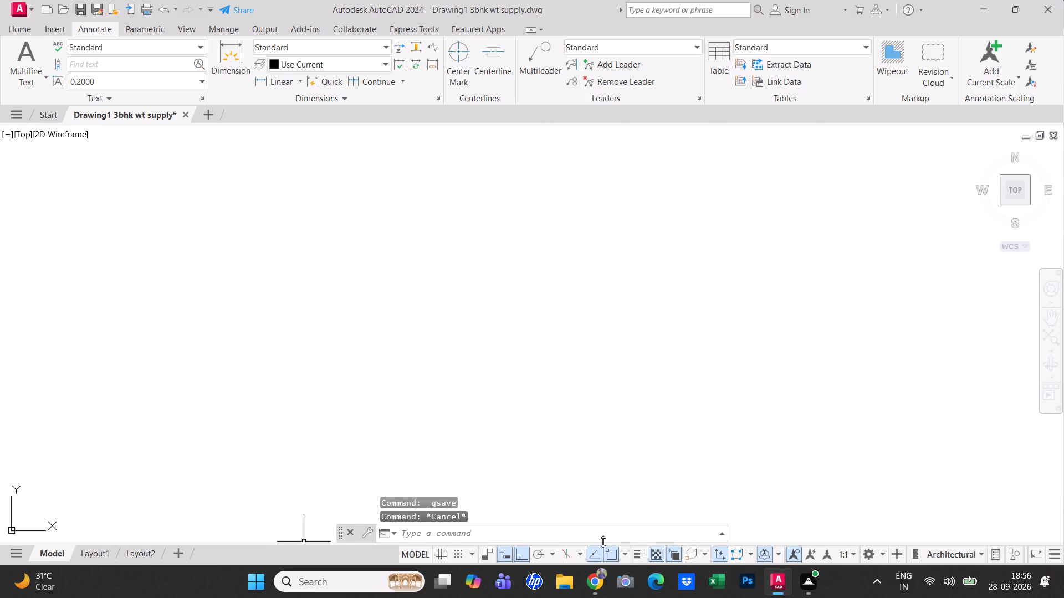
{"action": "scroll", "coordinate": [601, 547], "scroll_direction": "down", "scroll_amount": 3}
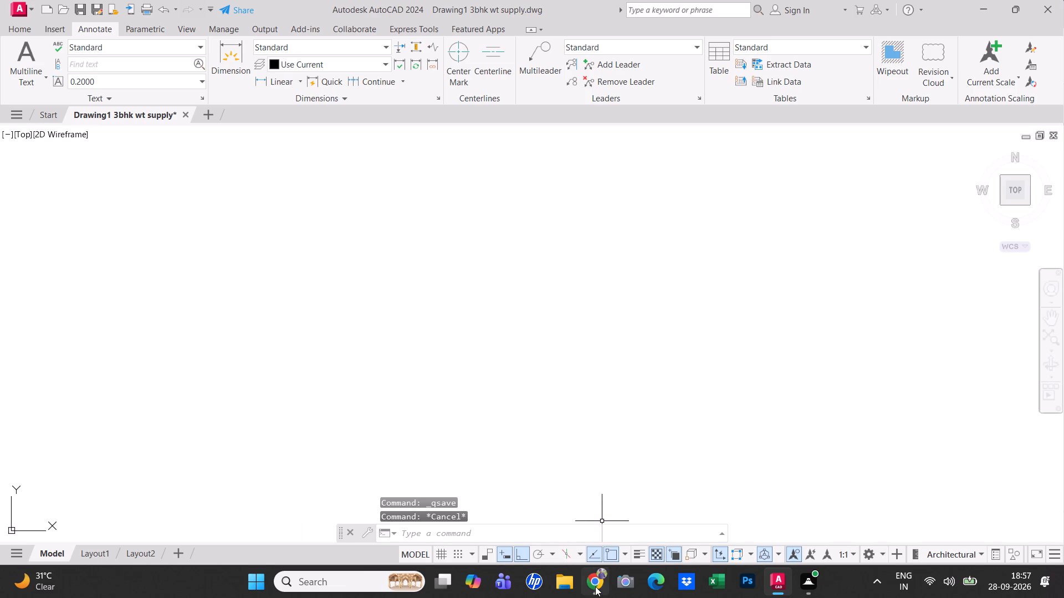
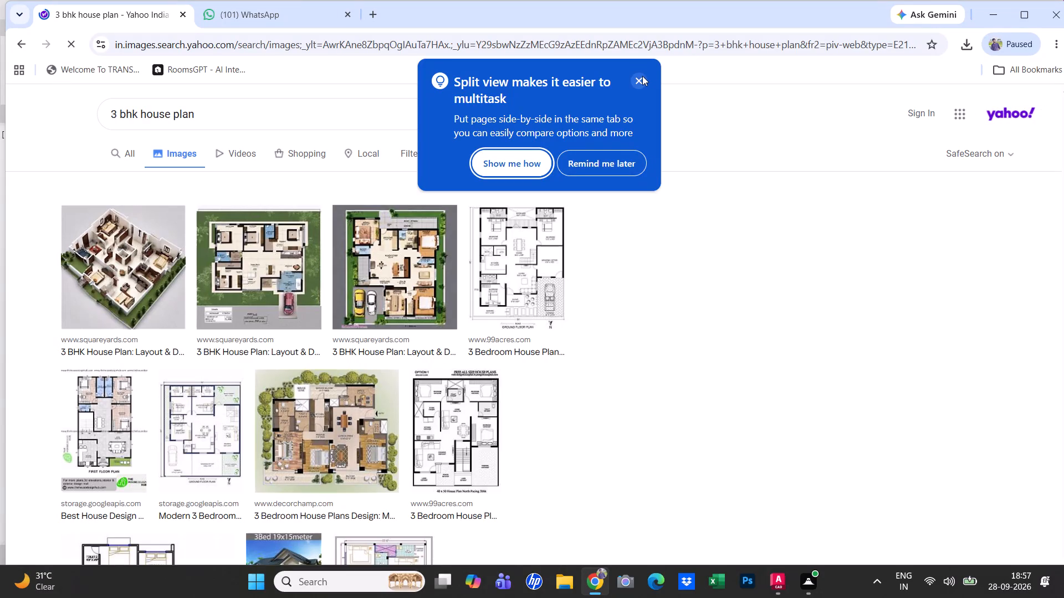
Dismiss the split view tip and open the source page of the 99acres ground floor plan from the image results.
{"action": "left_click", "coordinate": [642, 77]}
{"action": "scroll", "coordinate": [287, 199], "scroll_direction": "up", "scroll_amount": 3}
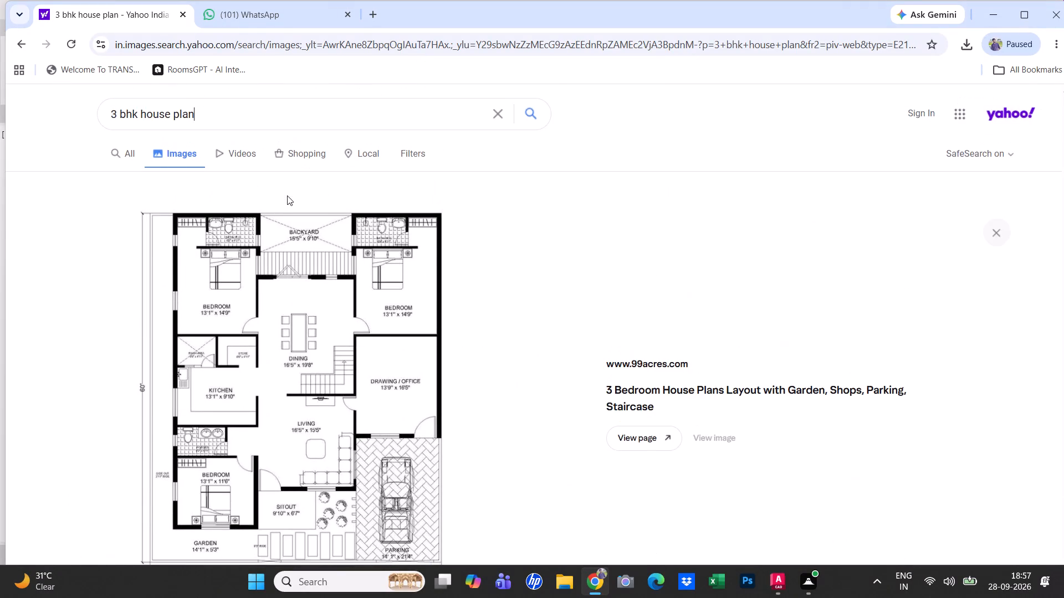
{"action": "scroll", "coordinate": [287, 195], "scroll_direction": "down", "scroll_amount": 4}
{"action": "scroll", "coordinate": [304, 199], "scroll_direction": "up", "scroll_amount": 2}
{"action": "left_click", "coordinate": [660, 292]}
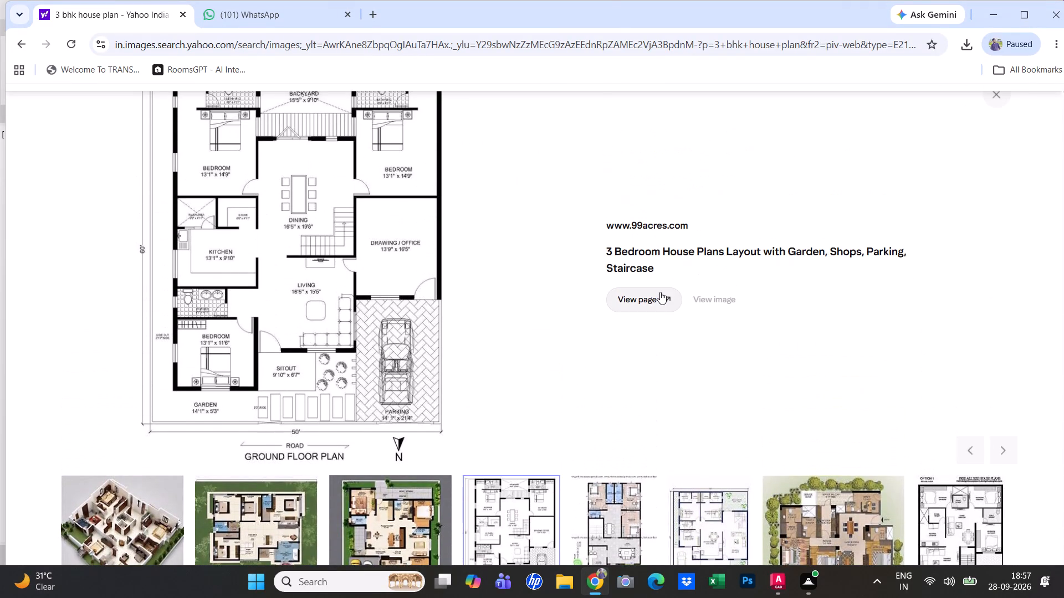
Look through the 99acres article's 3 BHK house plans for the ground floor reference plan.
{"action": "scroll", "coordinate": [607, 267], "scroll_direction": "down", "scroll_amount": 6}
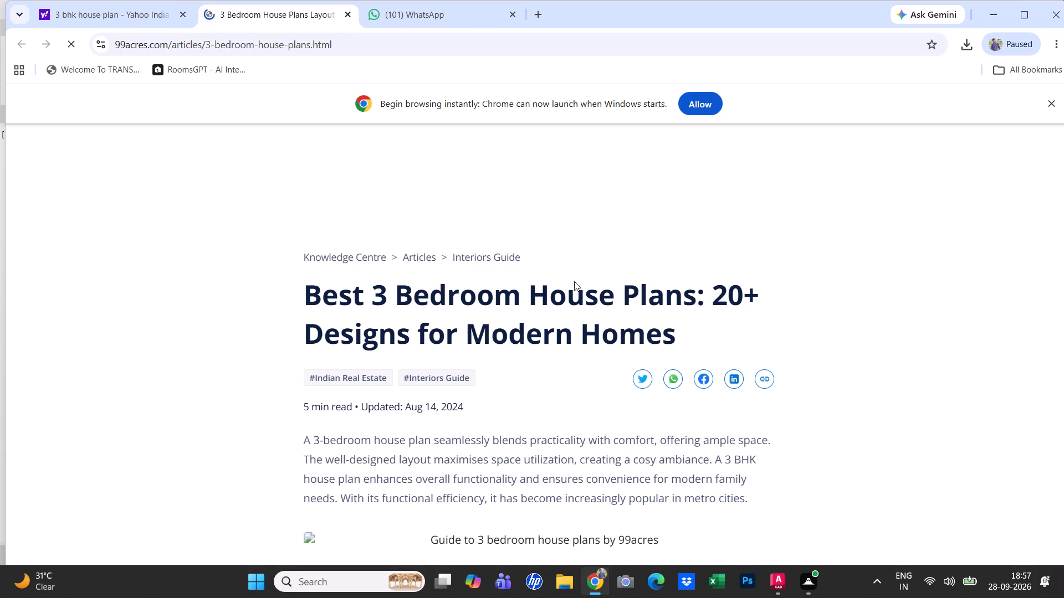
{"action": "scroll", "coordinate": [470, 297], "scroll_direction": "down", "scroll_amount": 5}
{"action": "scroll", "coordinate": [538, 307], "scroll_direction": "up", "scroll_amount": 4}
{"action": "scroll", "coordinate": [538, 307], "scroll_direction": "down", "scroll_amount": 5}
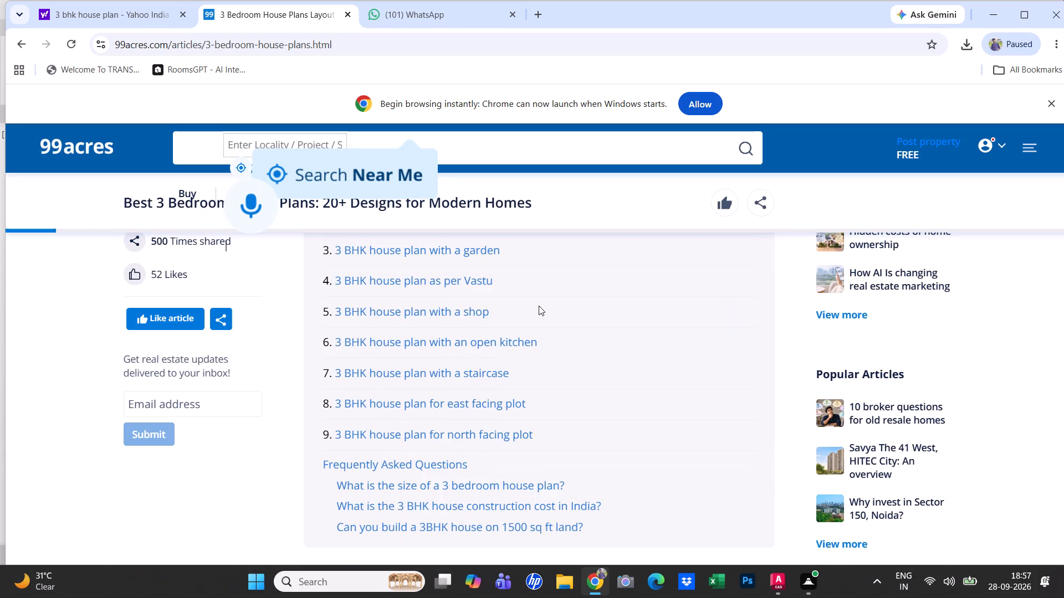
{"action": "scroll", "coordinate": [539, 306], "scroll_direction": "down", "scroll_amount": 5}
{"action": "scroll", "coordinate": [539, 305], "scroll_direction": "up", "scroll_amount": 1}
{"action": "scroll", "coordinate": [431, 303], "scroll_direction": "down", "scroll_amount": 5}
{"action": "scroll", "coordinate": [431, 303], "scroll_direction": "up", "scroll_amount": 6}
{"action": "scroll", "coordinate": [433, 300], "scroll_direction": "down", "scroll_amount": 3}
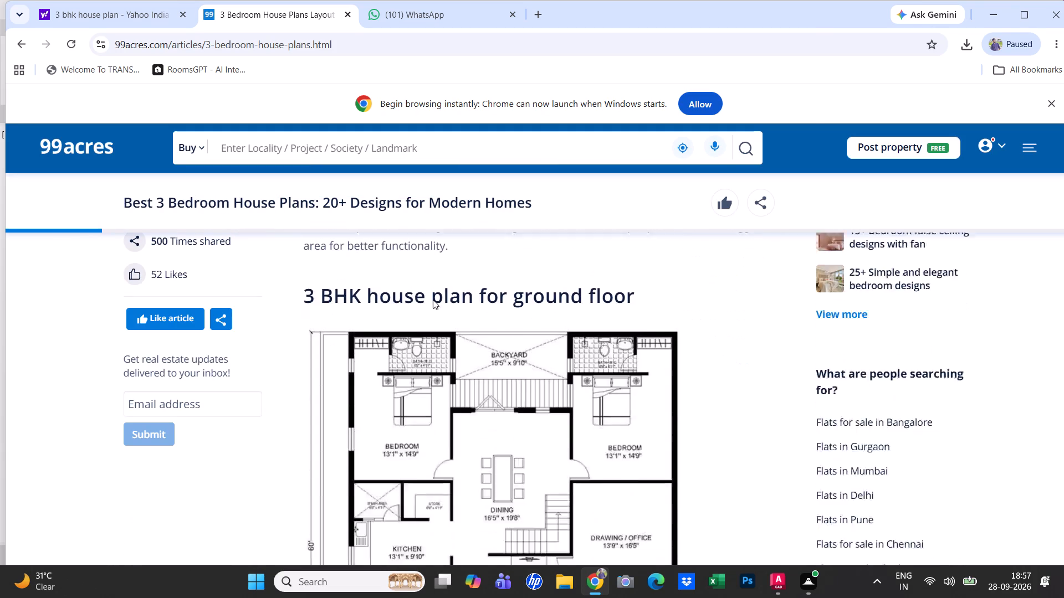
{"action": "scroll", "coordinate": [433, 300], "scroll_direction": "down", "scroll_amount": 2}
{"action": "scroll", "coordinate": [433, 300], "scroll_direction": "up", "scroll_amount": 3}
{"action": "scroll", "coordinate": [433, 331], "scroll_direction": "down", "scroll_amount": 2}
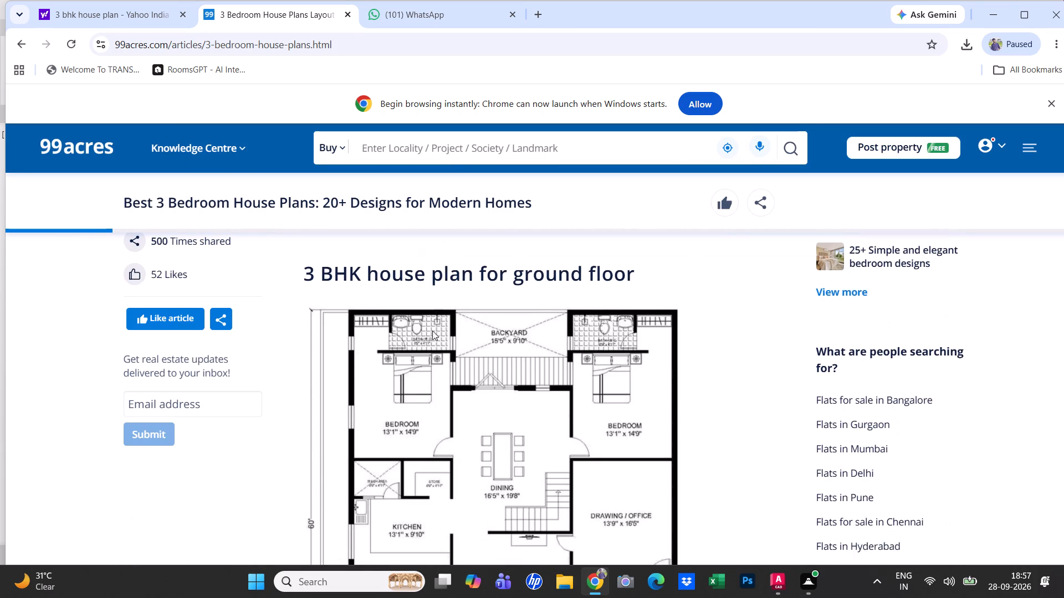
{"action": "scroll", "coordinate": [432, 329], "scroll_direction": "down", "scroll_amount": 6}
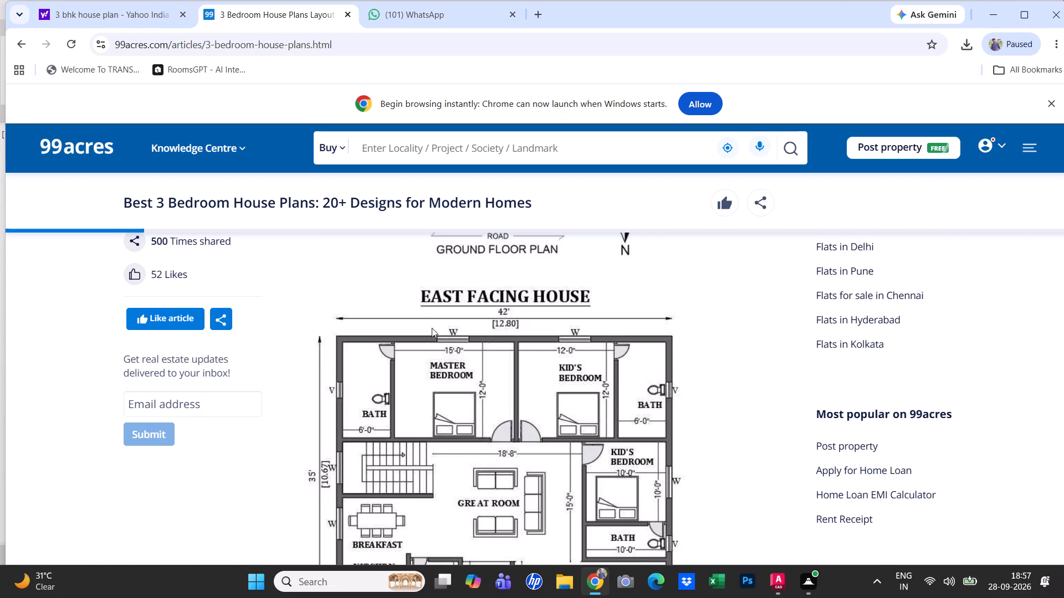
{"action": "scroll", "coordinate": [432, 328], "scroll_direction": "down", "scroll_amount": 3}
{"action": "scroll", "coordinate": [432, 328], "scroll_direction": "up", "scroll_amount": 3}
{"action": "scroll", "coordinate": [432, 328], "scroll_direction": "down", "scroll_amount": 1}
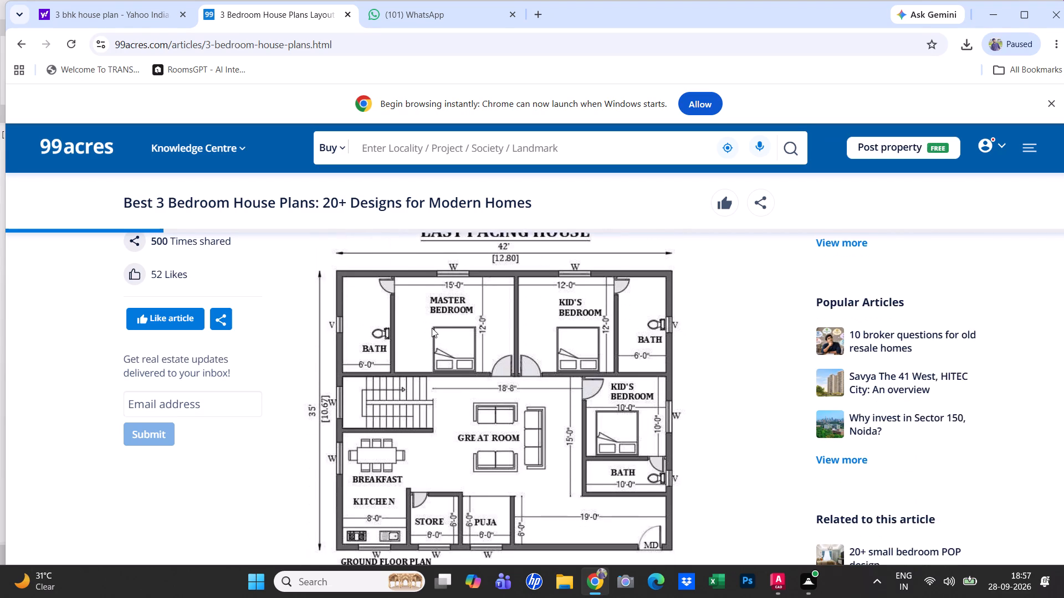
{"action": "scroll", "coordinate": [432, 328], "scroll_direction": "down", "scroll_amount": 5}
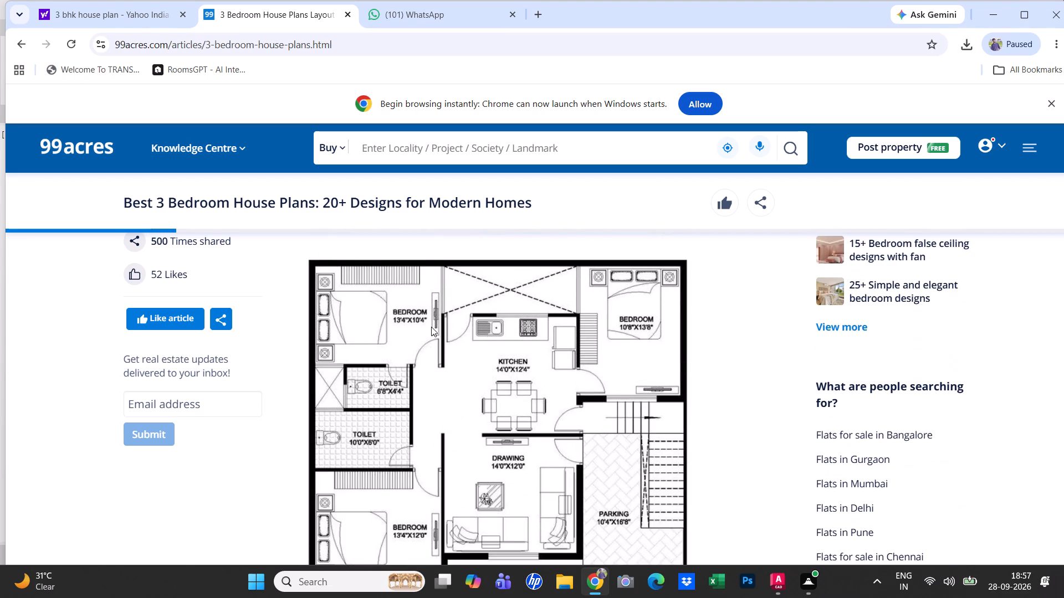
{"action": "scroll", "coordinate": [431, 327], "scroll_direction": "down", "scroll_amount": 9}
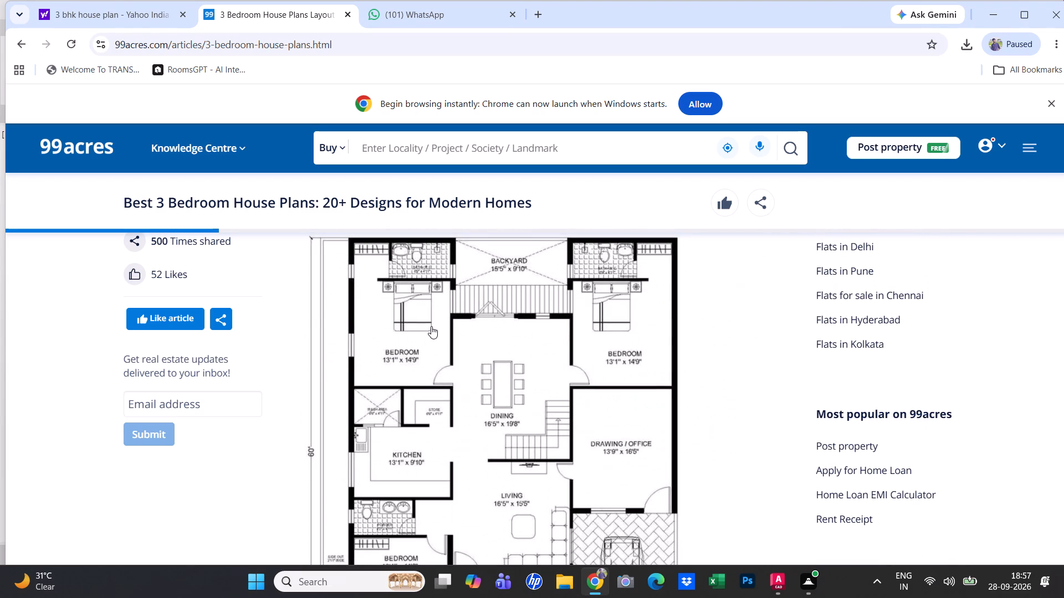
Open the 3BHK ground floor plan with car parking as a separate image and examine its room layout and dimensions.
{"action": "left_click", "coordinate": [413, 267]}
{"action": "scroll", "coordinate": [413, 267], "scroll_direction": "down", "scroll_amount": 3}
{"action": "scroll", "coordinate": [503, 183], "scroll_direction": "up", "scroll_amount": 2}
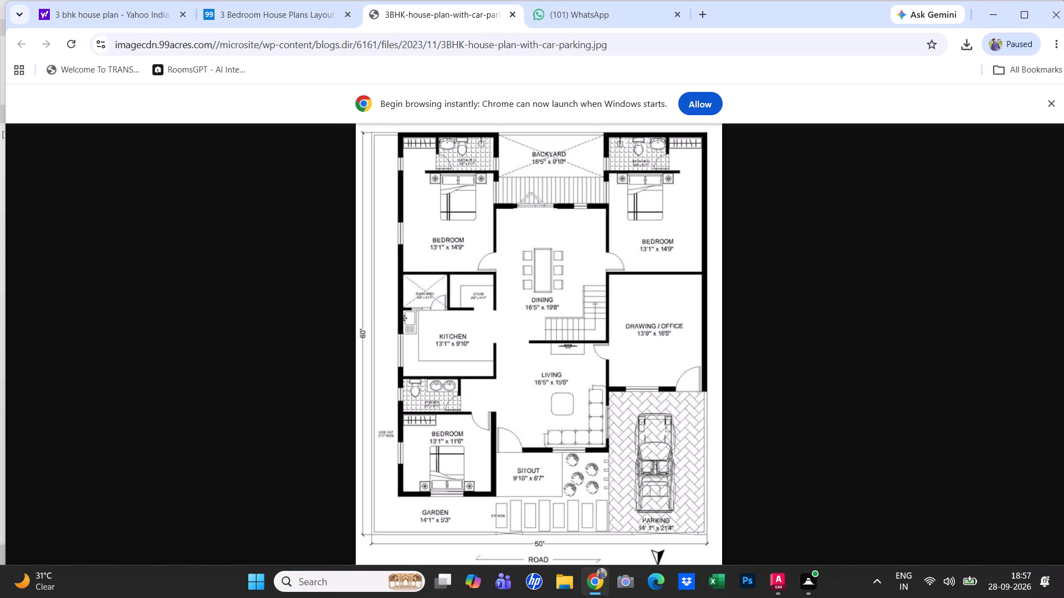
{"action": "scroll", "coordinate": [458, 168], "scroll_direction": "up", "scroll_amount": 6}
{"action": "double_click", "coordinate": [472, 168]}
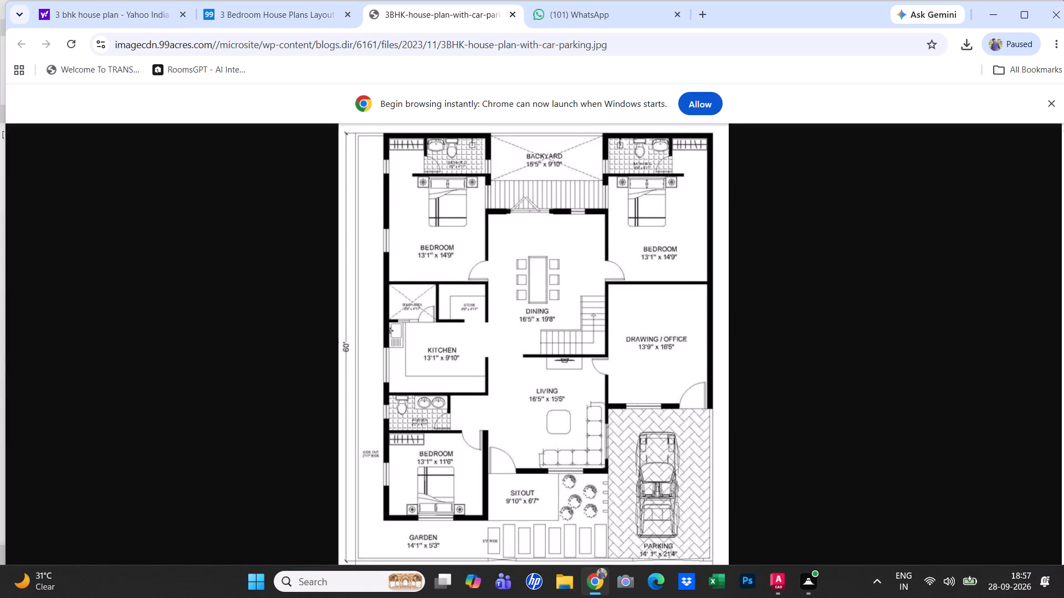
{"action": "triple_click", "coordinate": [472, 168]}
{"action": "left_click", "coordinate": [472, 168]}
{"action": "left_click", "coordinate": [472, 168]}
Switch to AutoCAD and offset the upper line of the lower-left room's top wall 4' upward.
{"action": "left_click", "coordinate": [774, 513]}
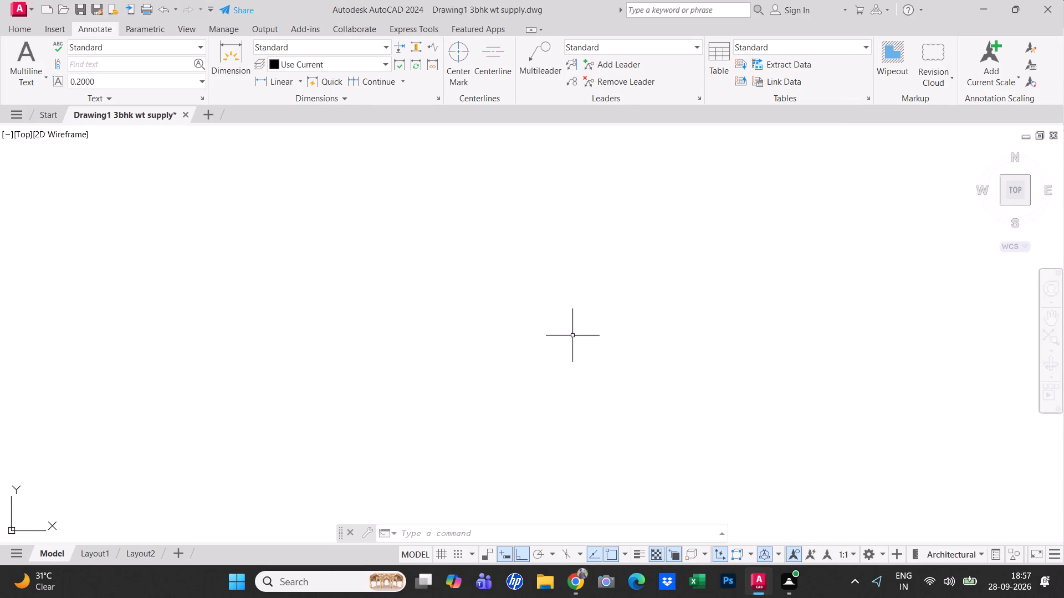
{"action": "scroll", "coordinate": [572, 336], "scroll_direction": "down", "scroll_amount": 4}
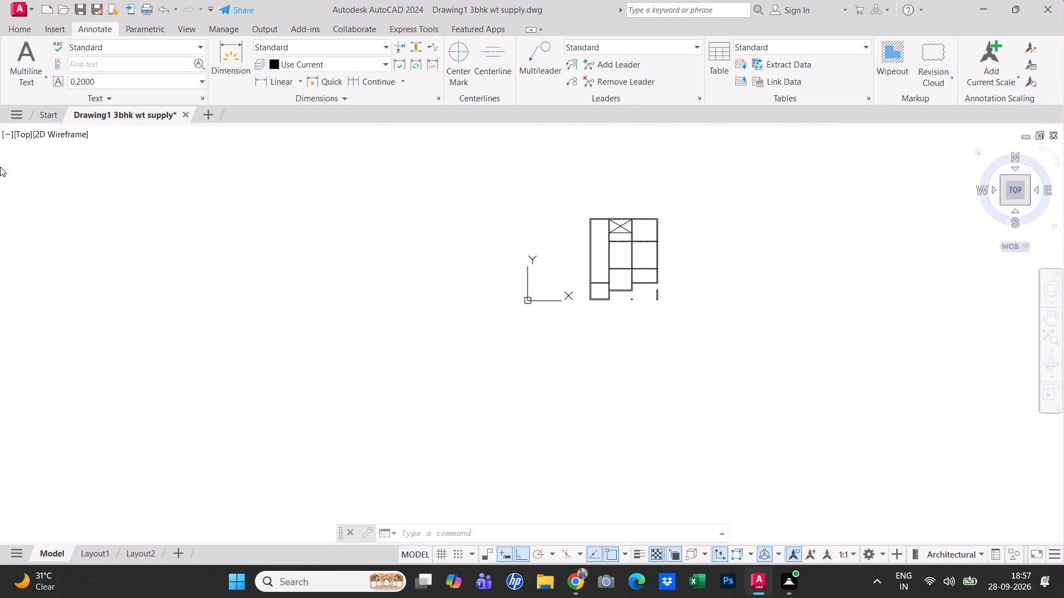
{"action": "scroll", "coordinate": [644, 245], "scroll_direction": "up", "scroll_amount": 2}
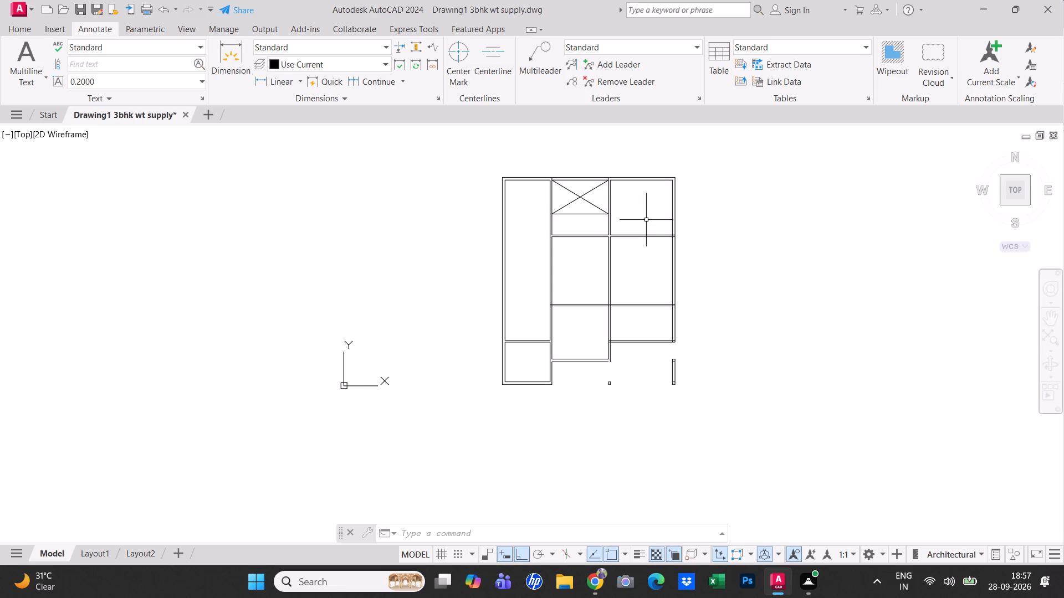
{"action": "scroll", "coordinate": [646, 204], "scroll_direction": "up", "scroll_amount": 1}
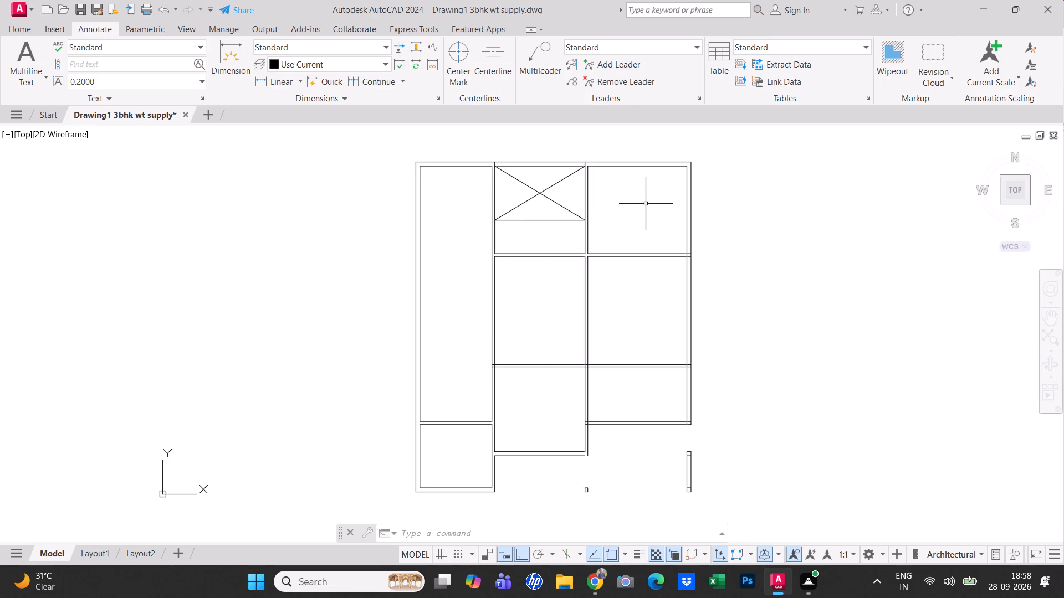
{"action": "middle_click_drag", "start_coordinate": [648, 229], "coordinate": [650, 261]}
{"action": "key", "text": "Escape"}
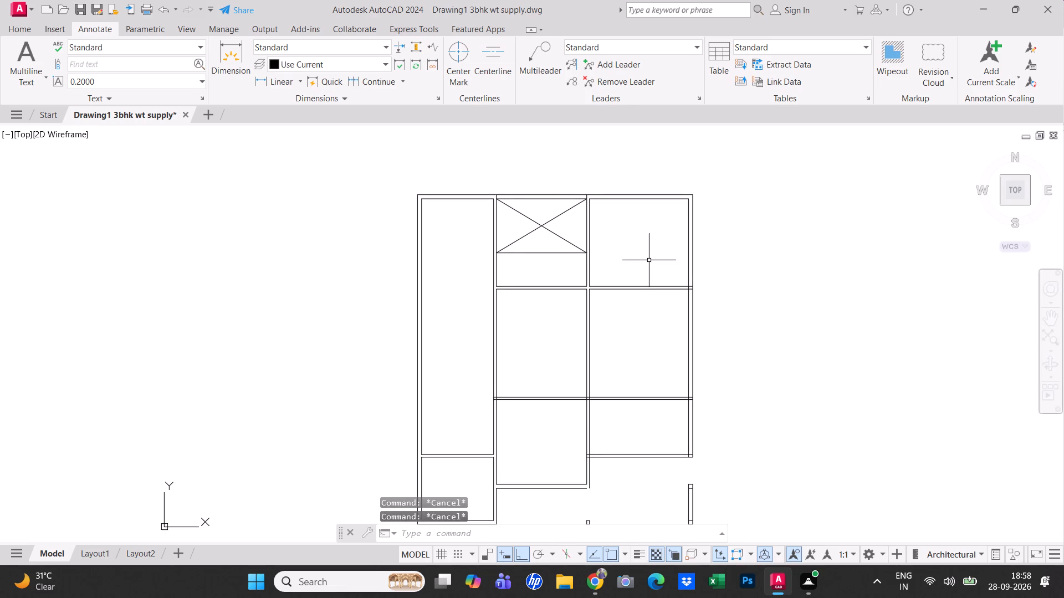
{"action": "type", "text": "o t"}
{"action": "key", "text": "space"}
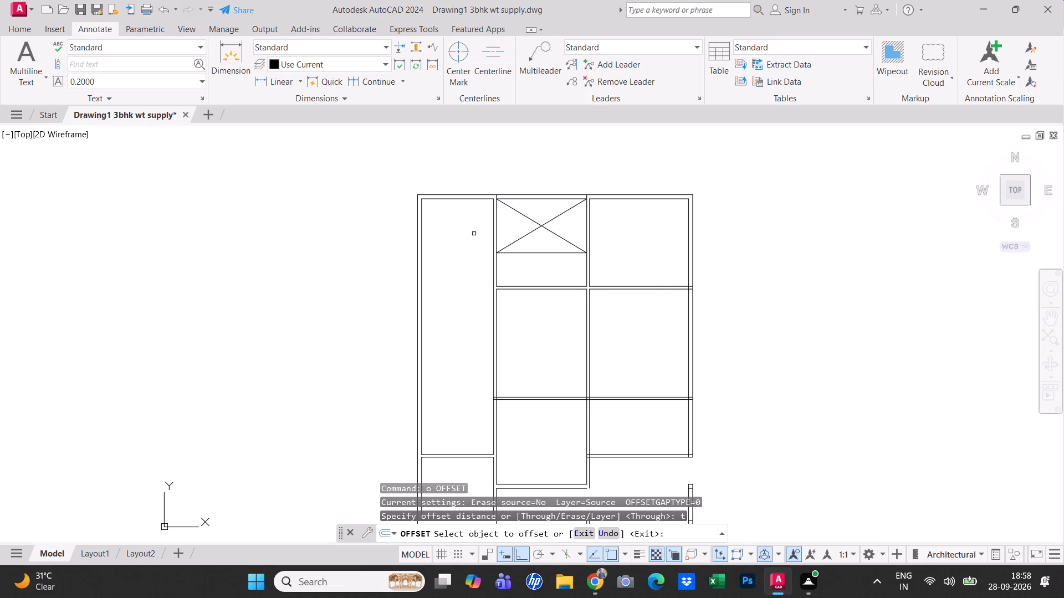
{"action": "middle_click_drag", "start_coordinate": [473, 234], "coordinate": [673, 163]}
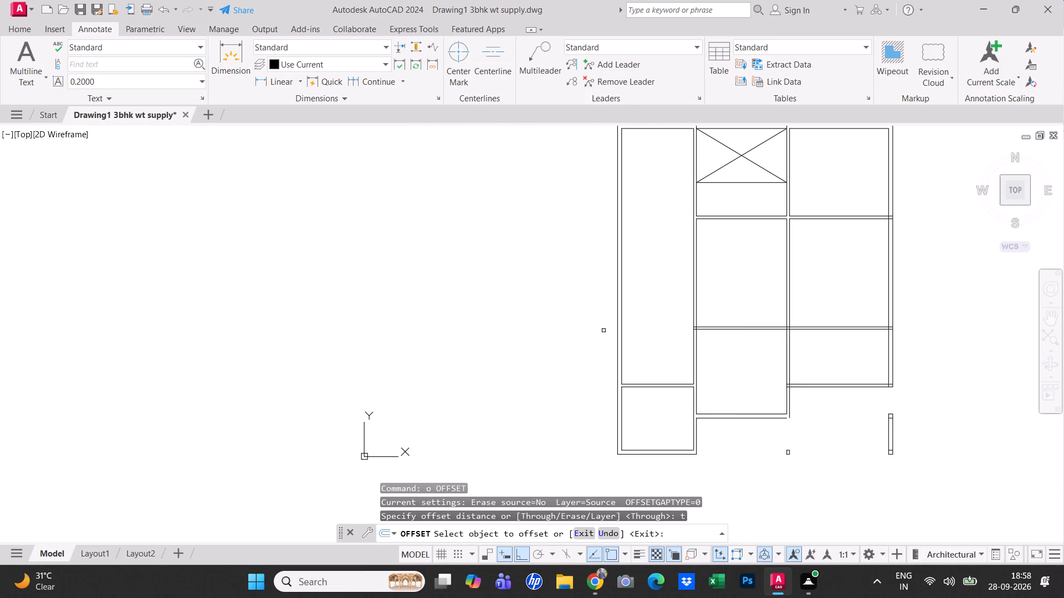
{"action": "left_click", "coordinate": [643, 382]}
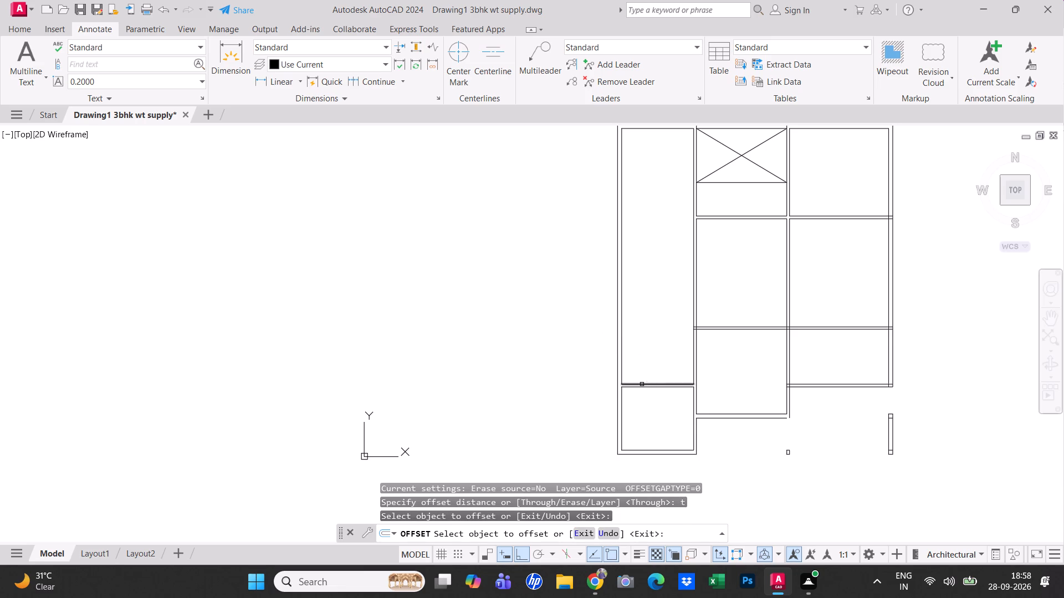
{"action": "left_click", "coordinate": [642, 384]}
{"action": "key", "text": "4"}
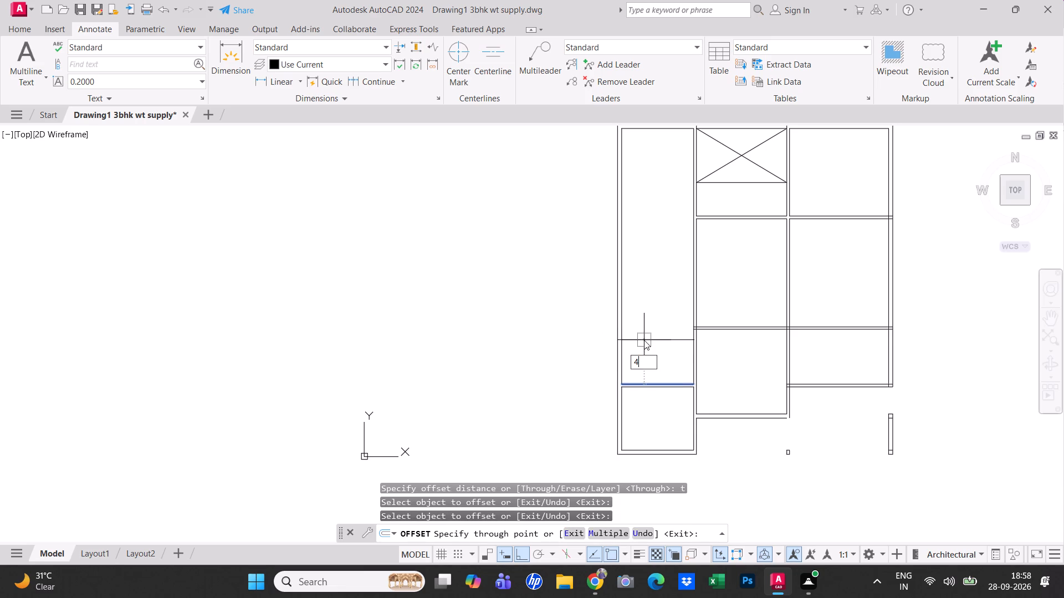
{"action": "key", "text": "apostrophe"}
{"action": "key", "text": "Return"}
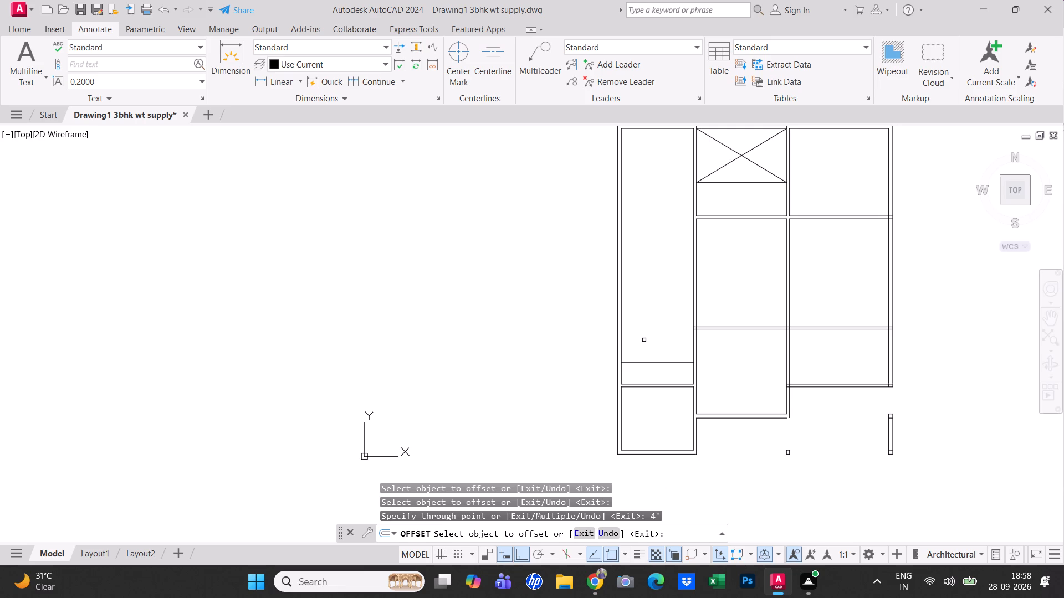
Offset the same upper line of the lower-left room's top wall 6' upward.
{"action": "scroll", "coordinate": [644, 342], "scroll_direction": "down", "scroll_amount": 2}
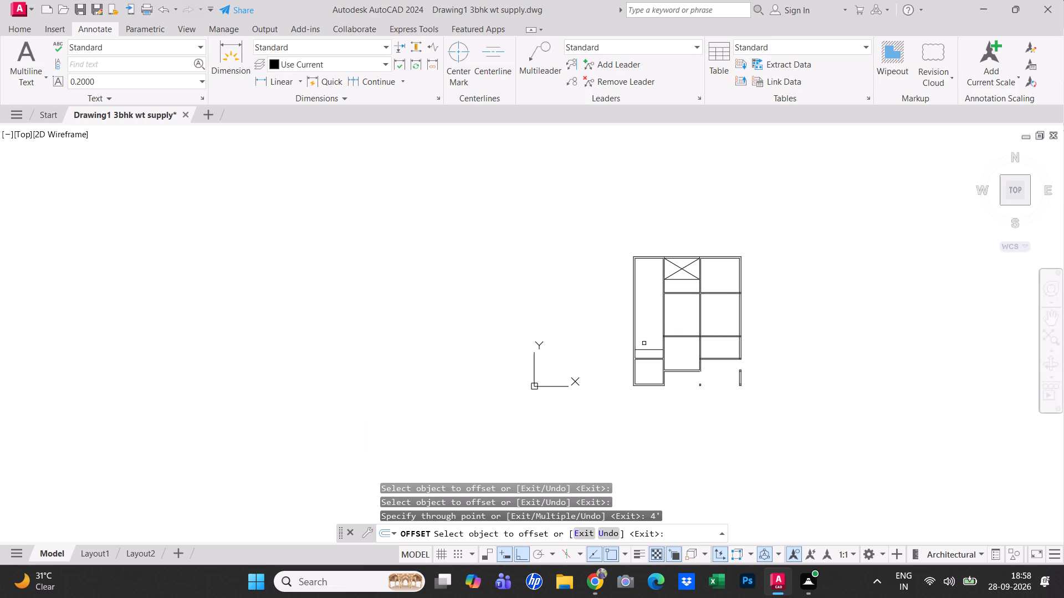
{"action": "scroll", "coordinate": [644, 356], "scroll_direction": "up", "scroll_amount": 1}
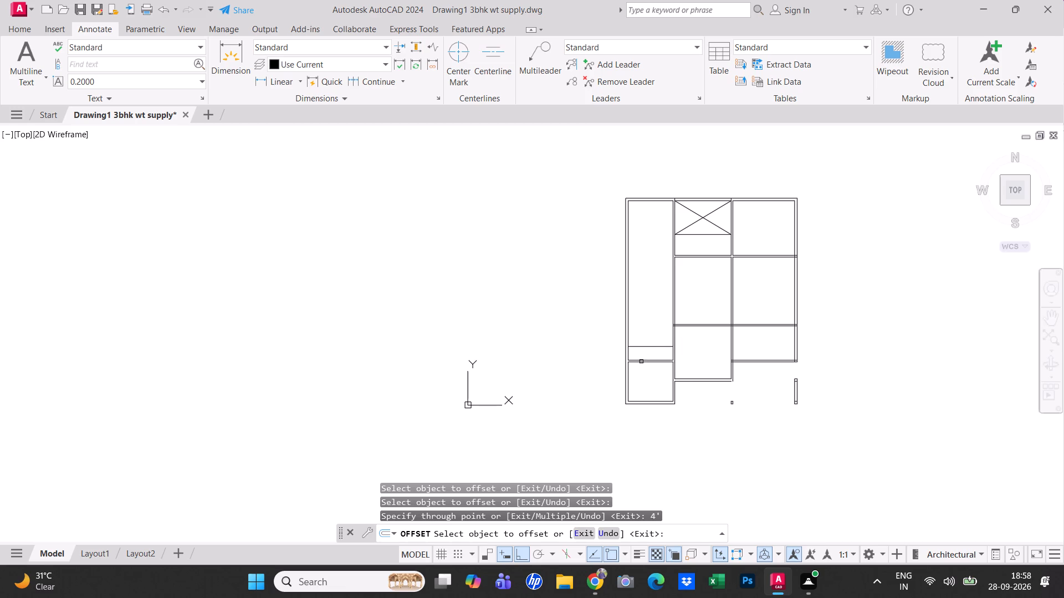
{"action": "scroll", "coordinate": [642, 358], "scroll_direction": "up", "scroll_amount": 2}
{"action": "left_click", "coordinate": [643, 364]}
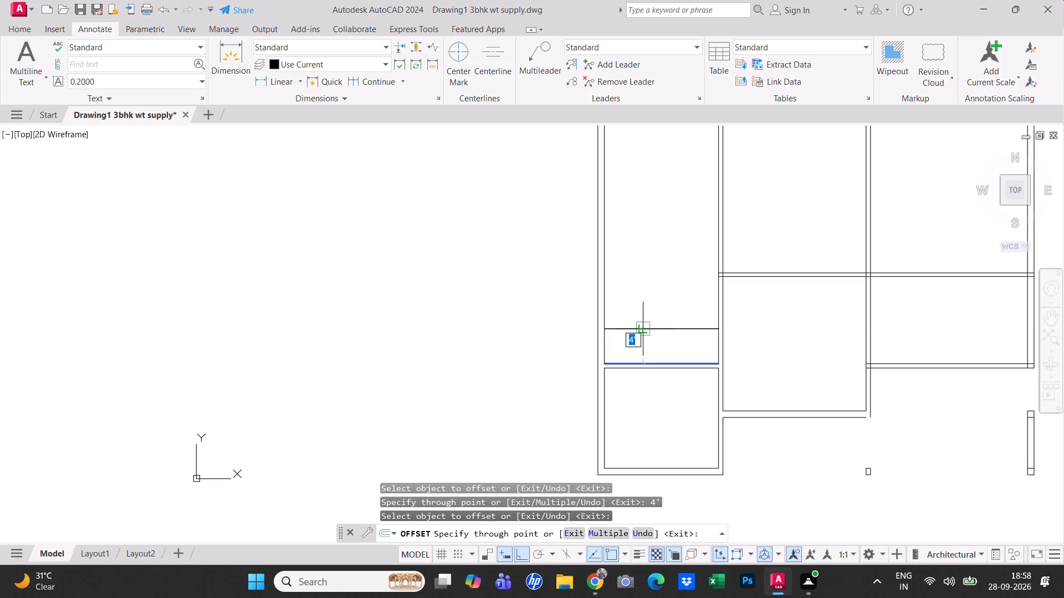
{"action": "type", "text": "6'"}
{"action": "key", "text": "Return"}
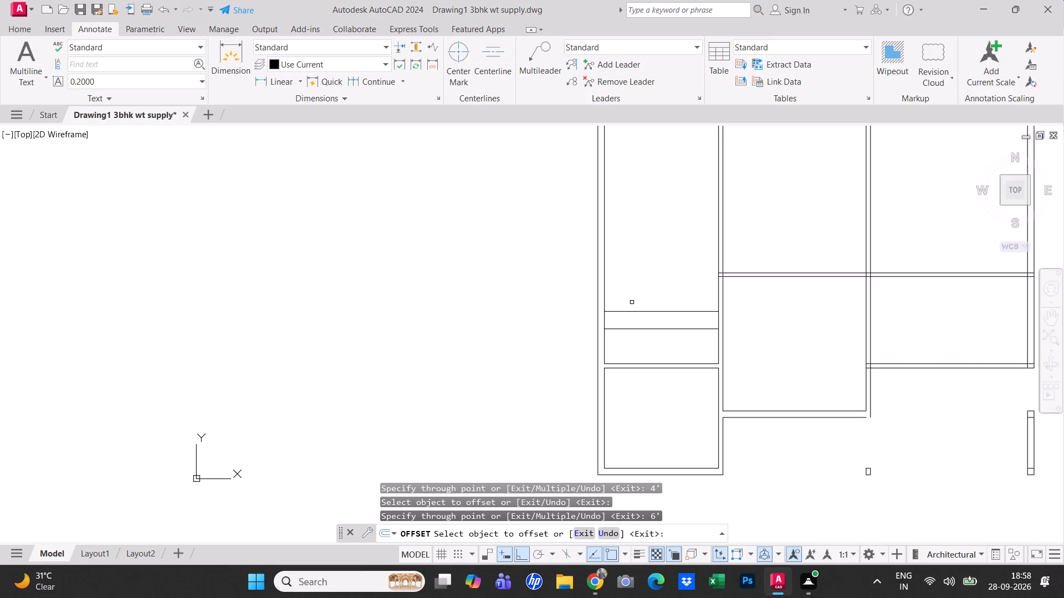
{"action": "key", "text": "Escape"}
Offset the inner top wall line of the tall upper-left room 5' downward.
{"action": "scroll", "coordinate": [756, 373], "scroll_direction": "down", "scroll_amount": 2}
{"action": "middle_click_drag", "start_coordinate": [772, 395], "coordinate": [743, 464]}
{"action": "key", "text": "Escape"}
{"action": "scroll", "coordinate": [694, 317], "scroll_direction": "up", "scroll_amount": 1}
{"action": "key", "text": "Escape"}
{"action": "key", "text": "Escape"}
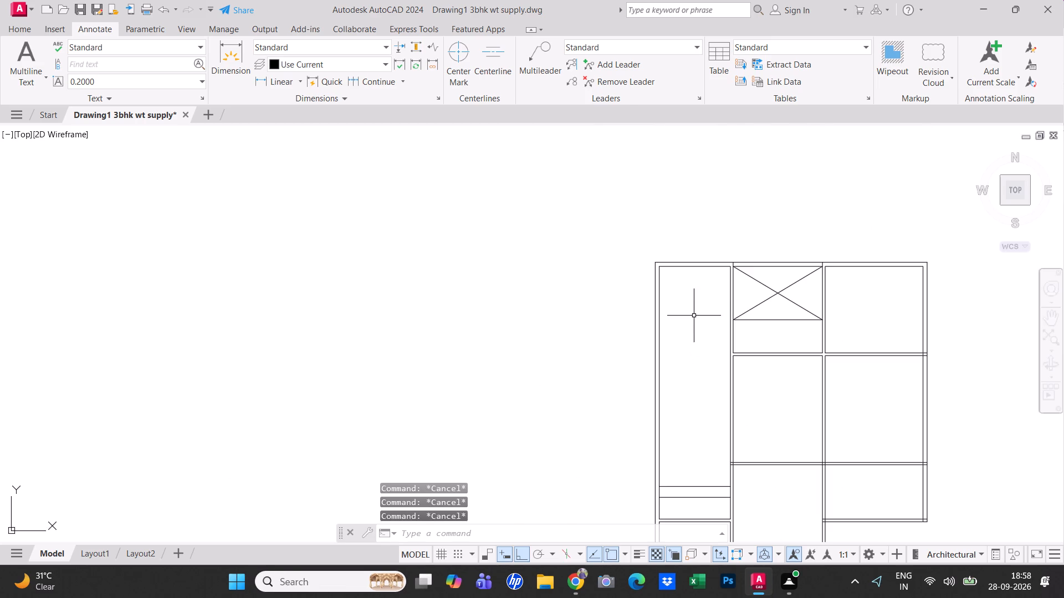
{"action": "key", "text": "Escape"}
{"action": "key", "text": "Escape"}
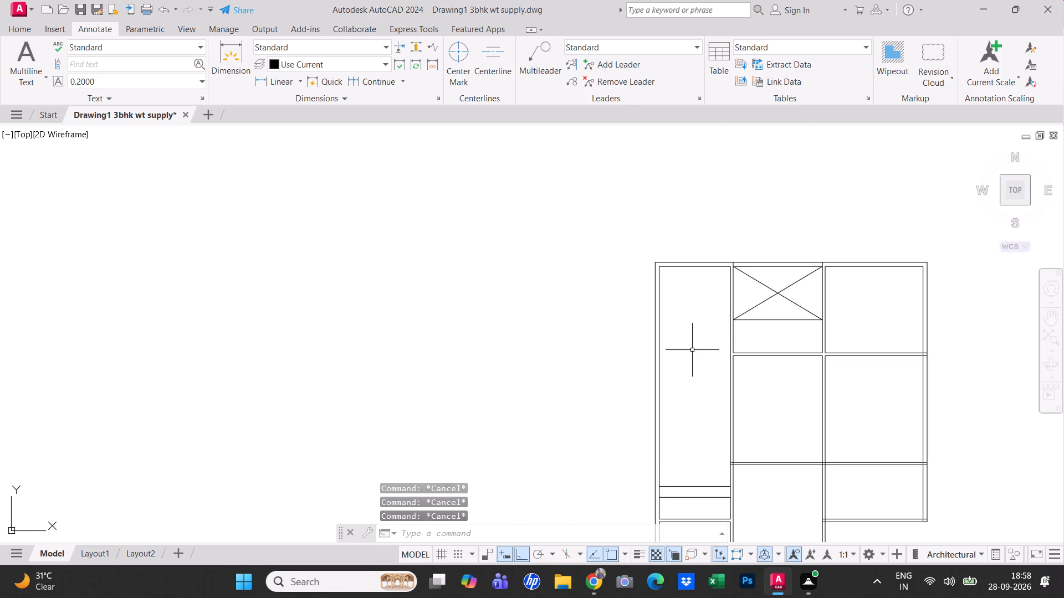
{"action": "key", "text": "Escape"}
{"action": "key", "text": "o"}
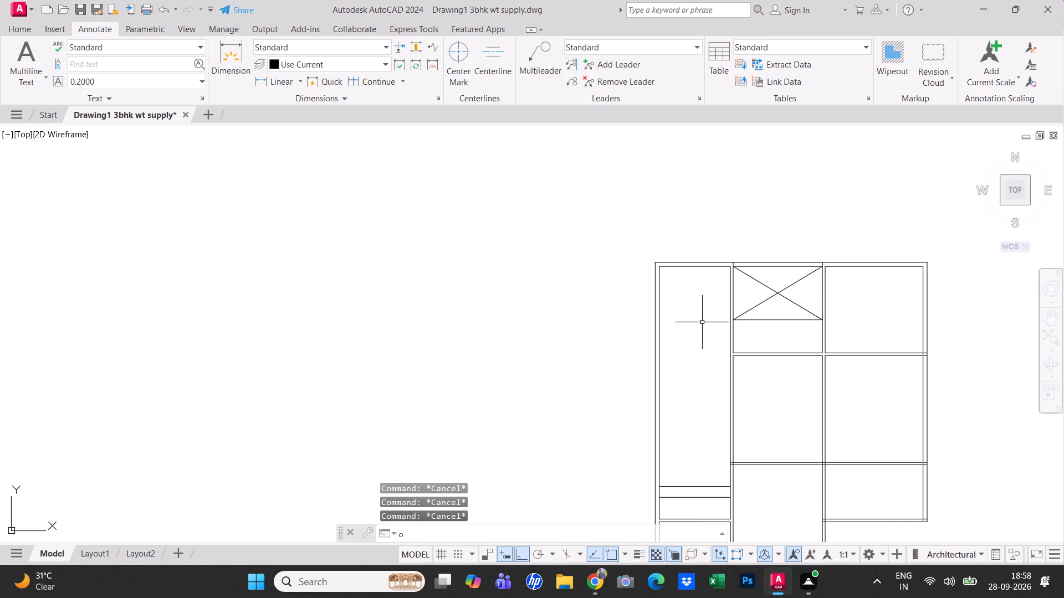
{"action": "key", "text": "space"}
{"action": "type", "text": "t"}
{"action": "key", "text": "space"}
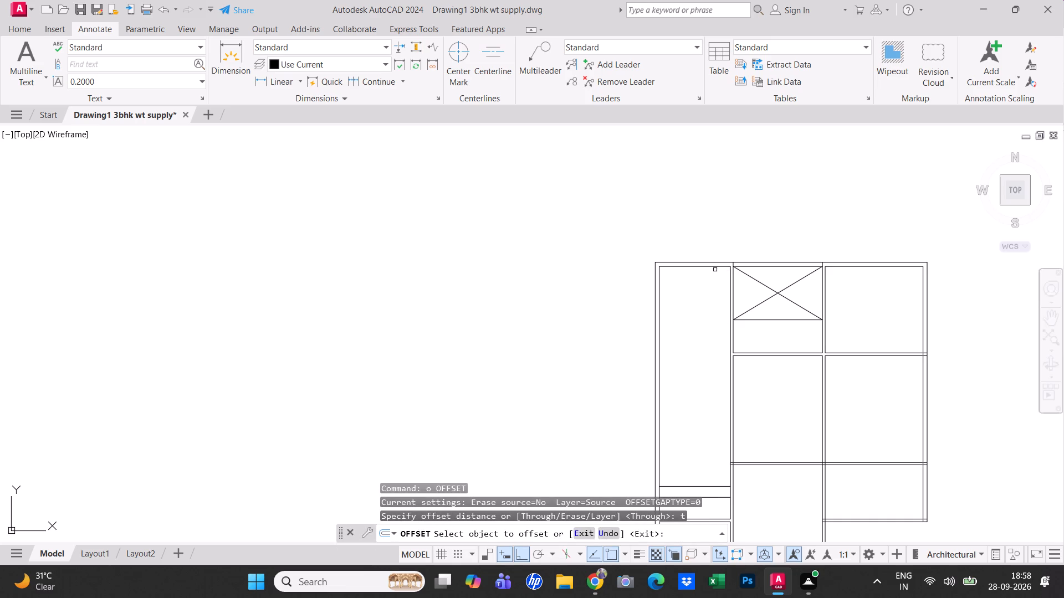
{"action": "left_click", "coordinate": [715, 266]}
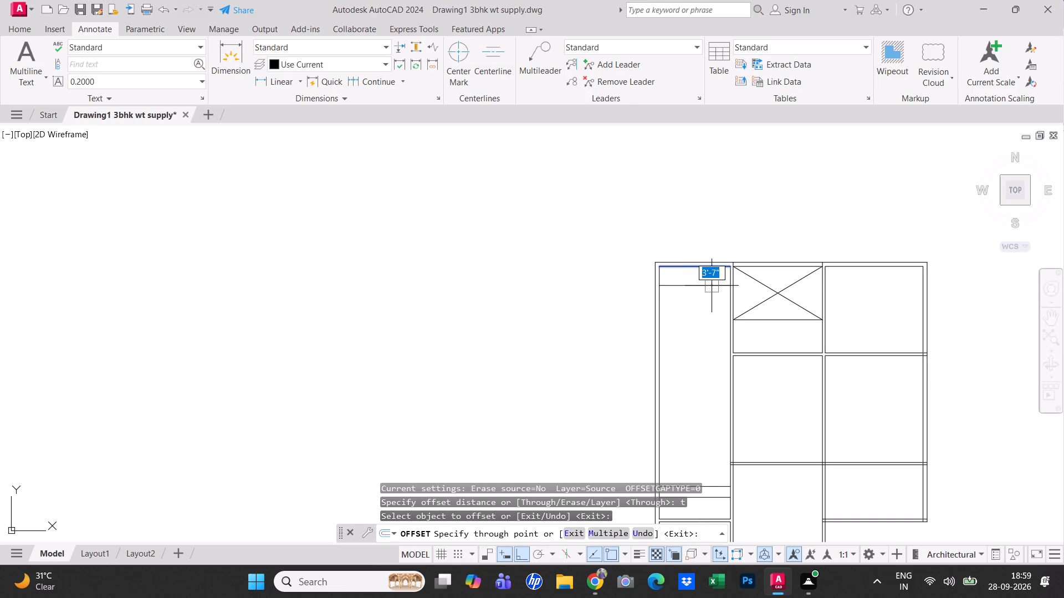
{"action": "type", "text": "5'"}
{"action": "key", "text": "Return"}
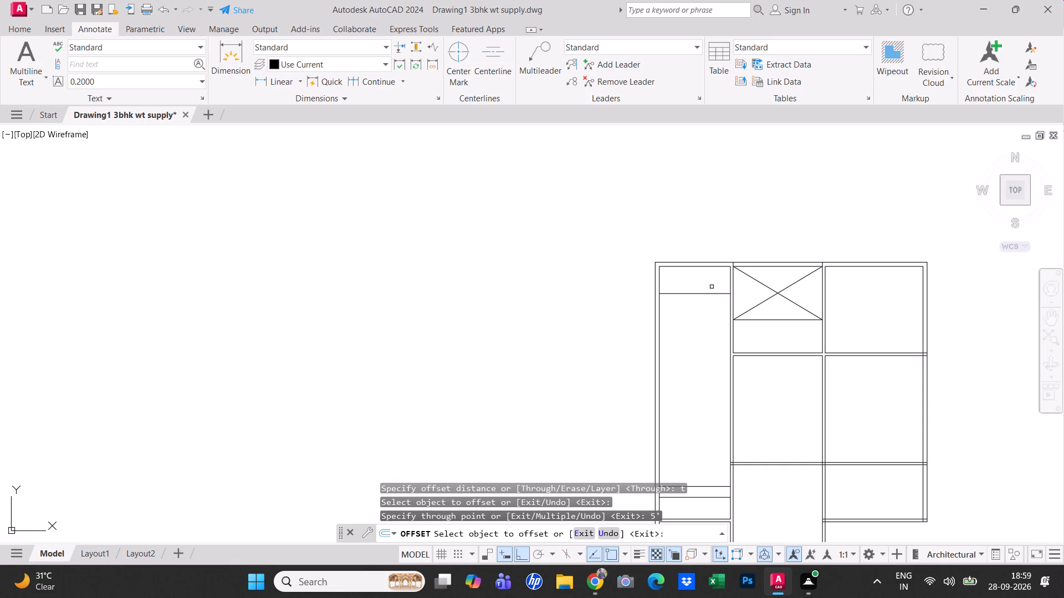
Offset the new horizontal line below the upper-left room's top wall 1' downward.
{"action": "left_click", "coordinate": [708, 294]}
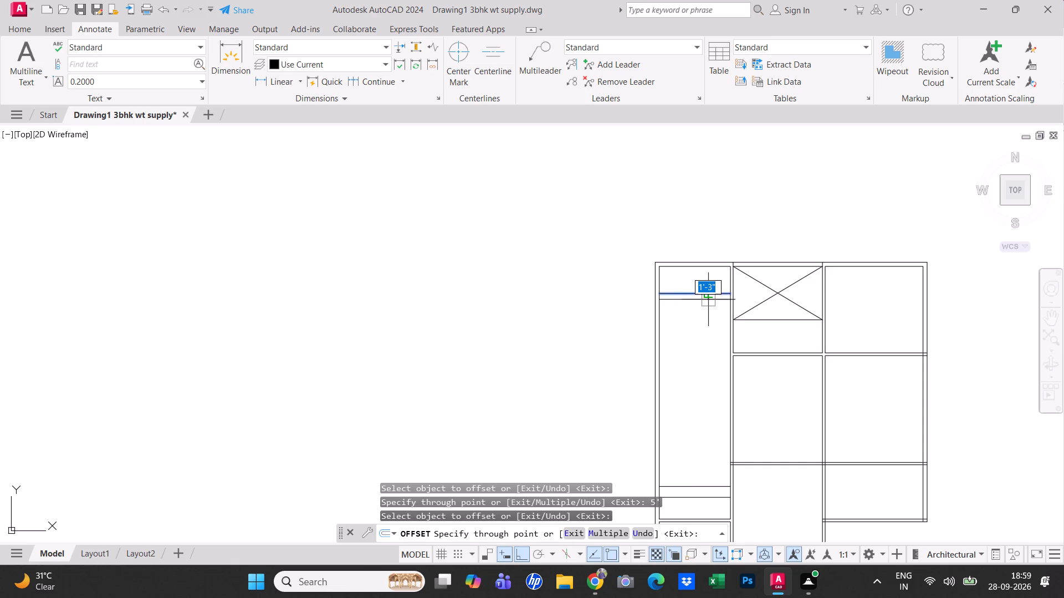
{"action": "type", "text": "1'"}
{"action": "key", "text": "Return"}
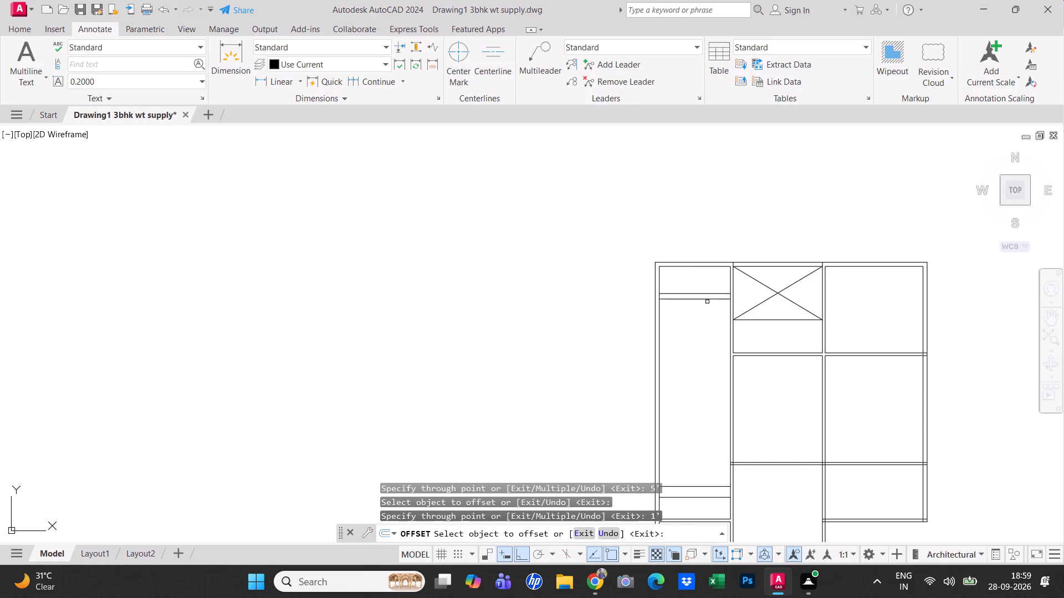
Offset the lowest horizontal line near the top of the upper-left room 6" downward.
{"action": "left_click", "coordinate": [708, 299]}
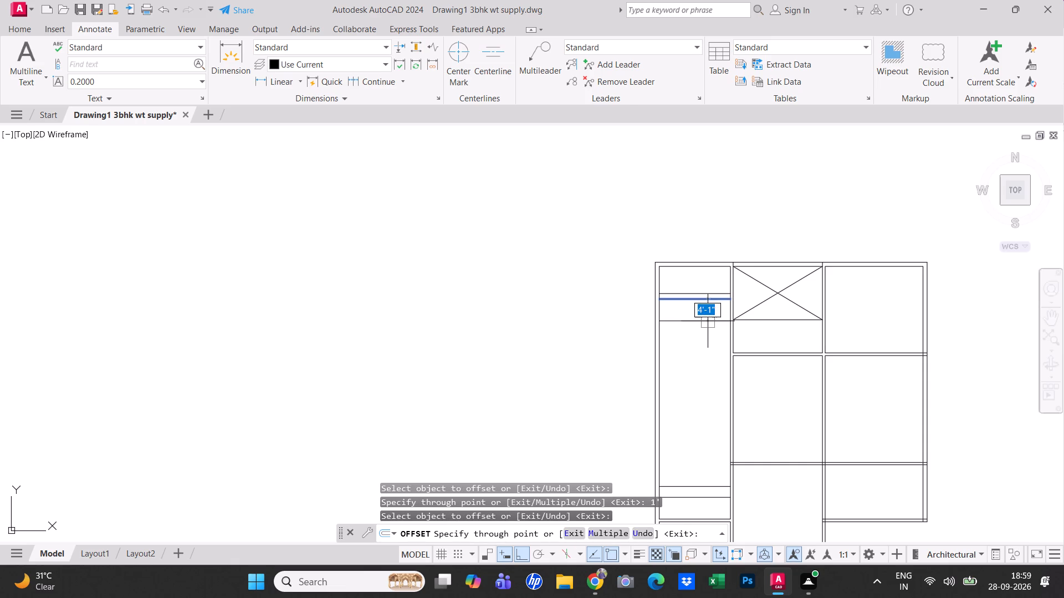
{"action": "type", "text": "6\""}
{"action": "key", "text": "Return"}
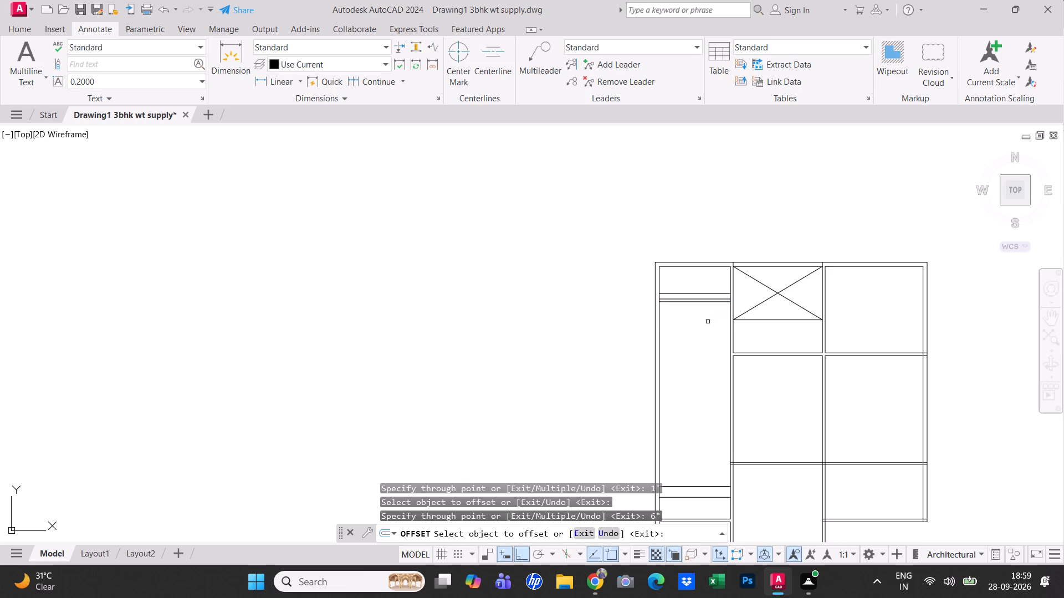
{"action": "key", "text": "Escape"}
Erase the uppermost of the three closely spaced horizontal lines in the upper-left room, leaving the 6" partition pair.
{"action": "scroll", "coordinate": [705, 297], "scroll_direction": "up", "scroll_amount": 3}
{"action": "left_click", "coordinate": [704, 295]}
{"action": "left_click", "coordinate": [683, 270]}
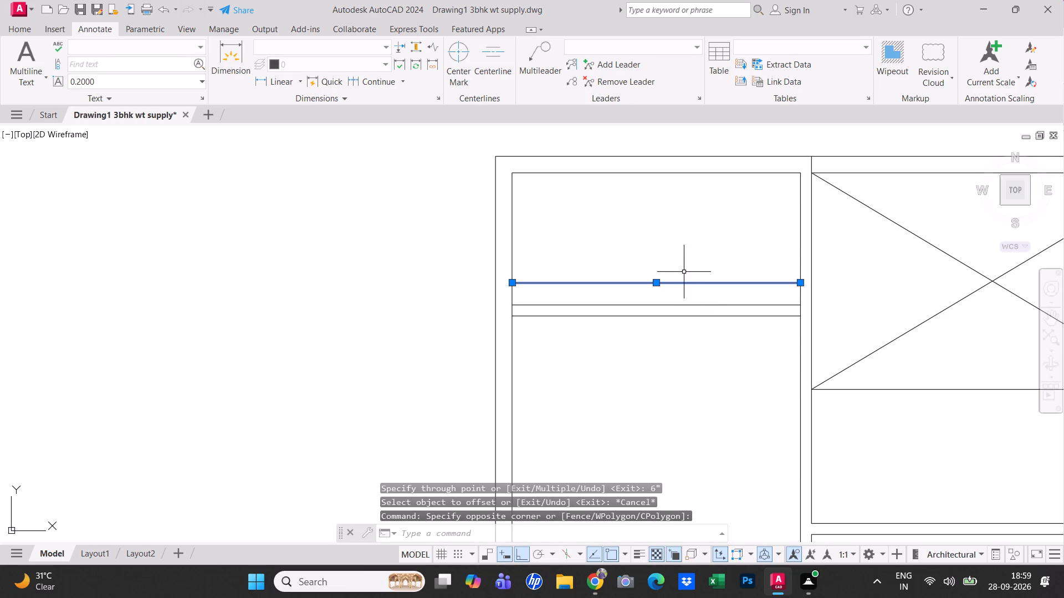
{"action": "type", "text": "e"}
{"action": "key", "text": "space"}
{"action": "scroll", "coordinate": [694, 298], "scroll_direction": "down", "scroll_amount": 2}
{"action": "key", "text": "Escape"}
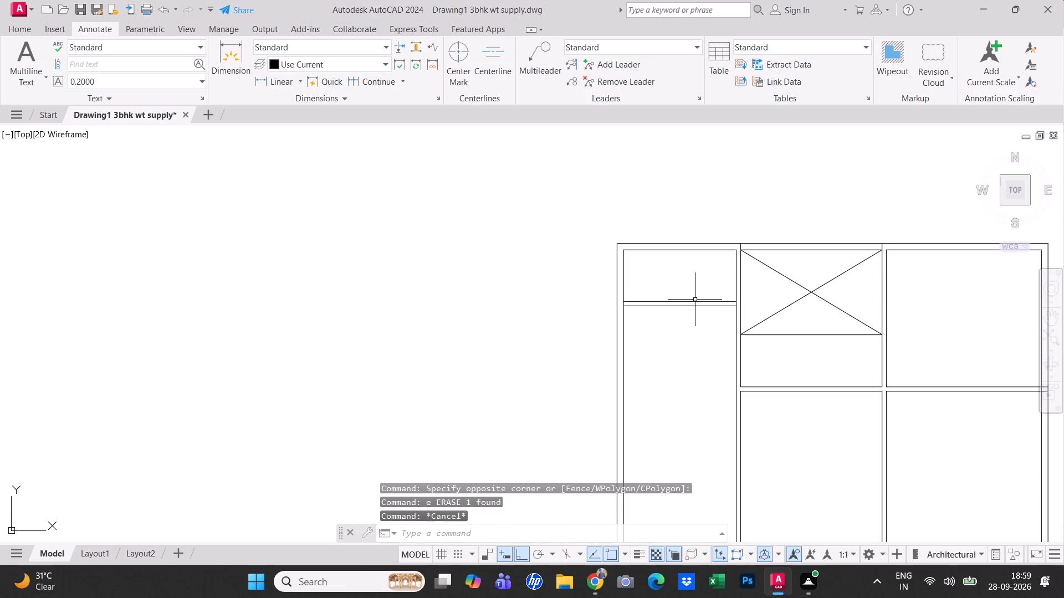
{"action": "key", "text": "Escape"}
{"action": "key", "text": "Escape"}
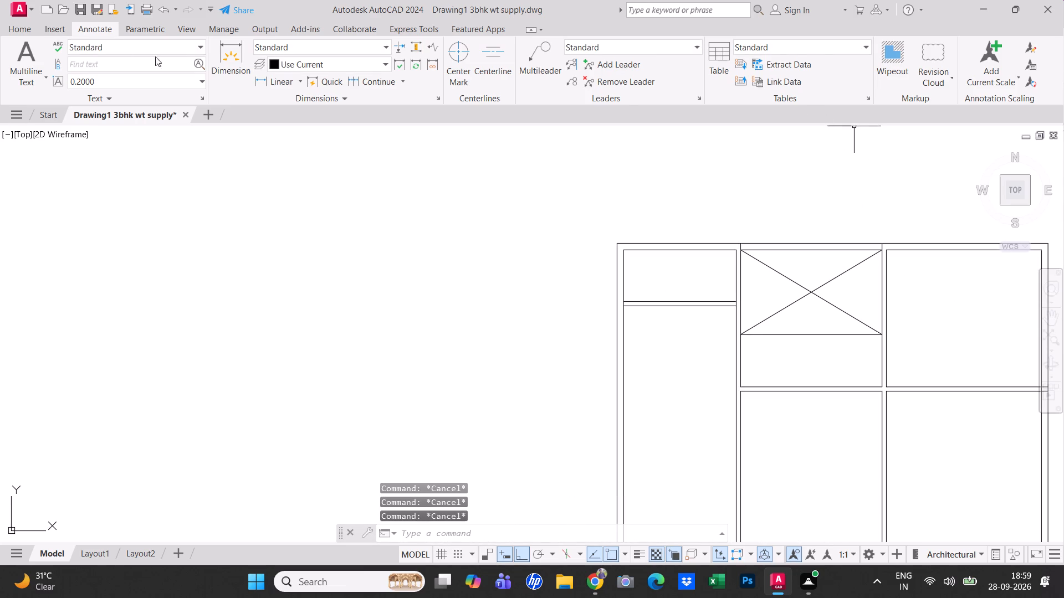
Measure the interior width and height of the top-left compartment with Quick measure.
{"action": "left_click", "coordinate": [40, 33]}
{"action": "left_click", "coordinate": [43, 33]}
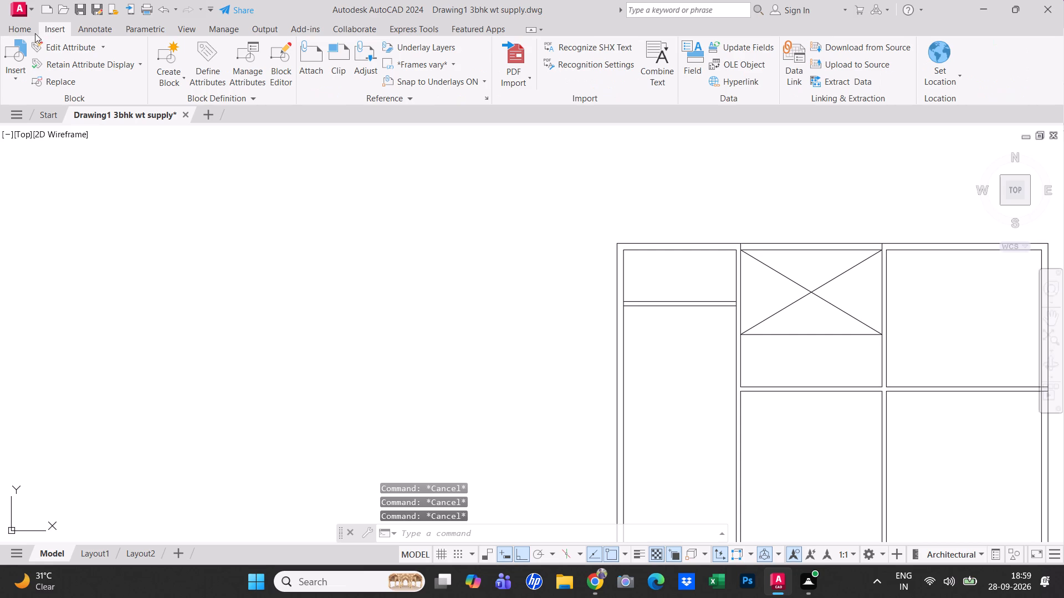
{"action": "left_click", "coordinate": [29, 30]}
{"action": "left_click", "coordinate": [897, 53]}
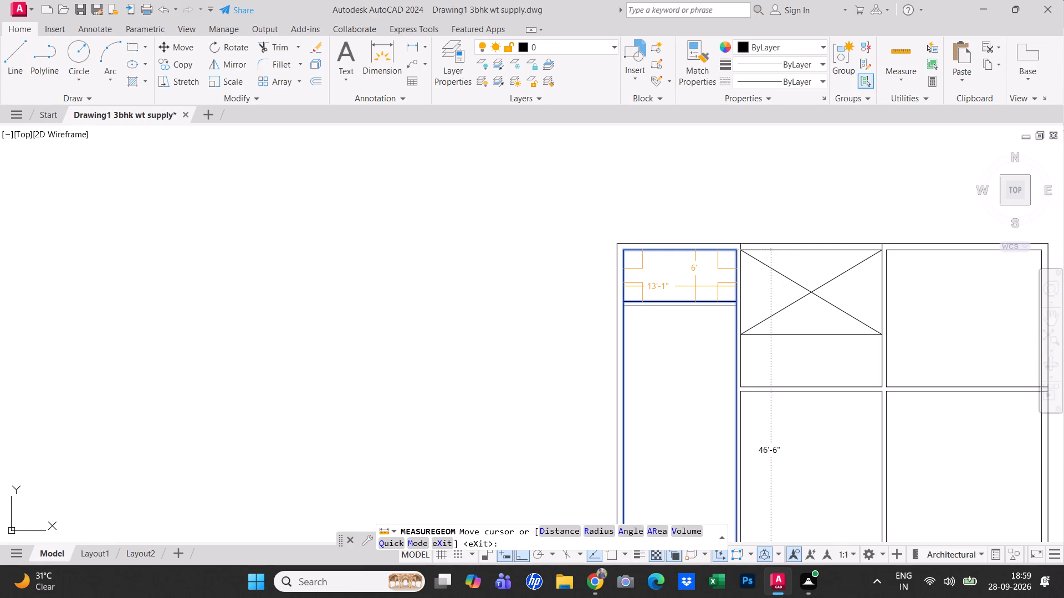
{"action": "key", "text": "Escape"}
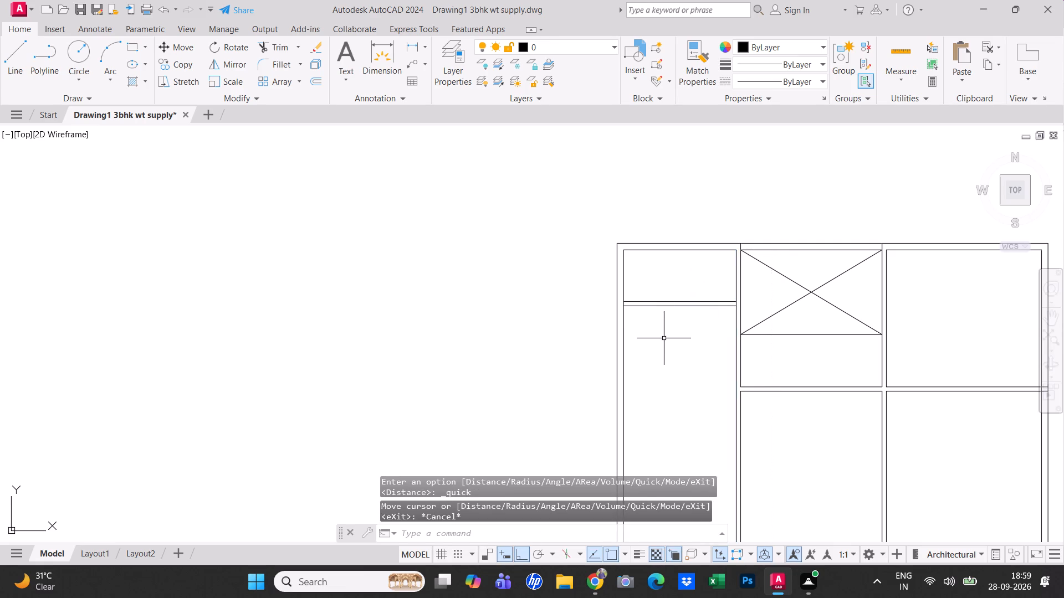
Offset the lower line of the upper-left partition 14'9" downward.
{"action": "middle_click_drag", "start_coordinate": [664, 338], "coordinate": [647, 305]}
{"action": "key", "text": "Escape"}
{"action": "type", "text": "o t"}
{"action": "key", "text": "space"}
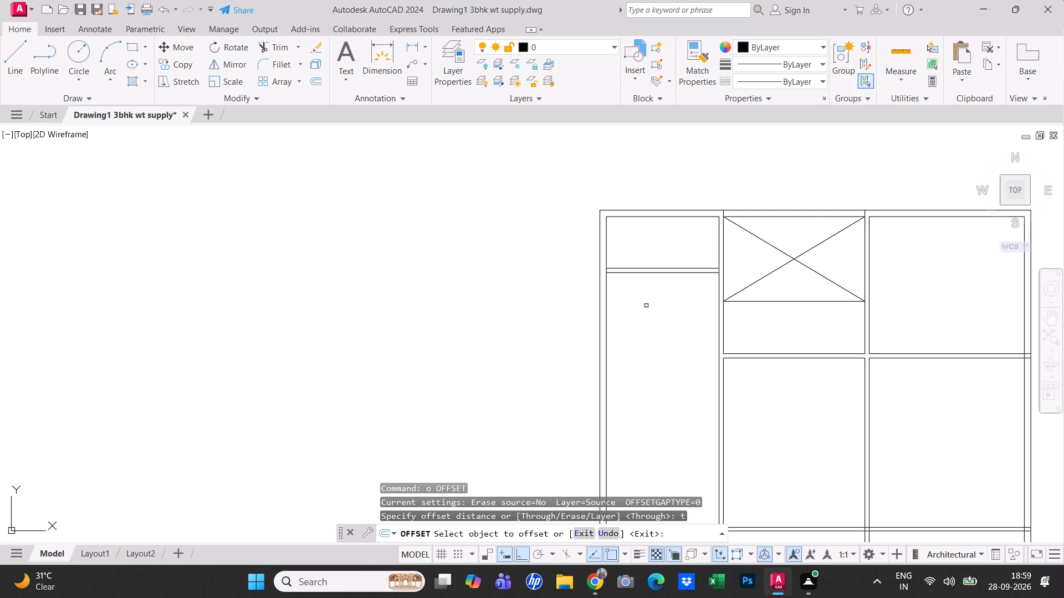
{"action": "left_click", "coordinate": [668, 273]}
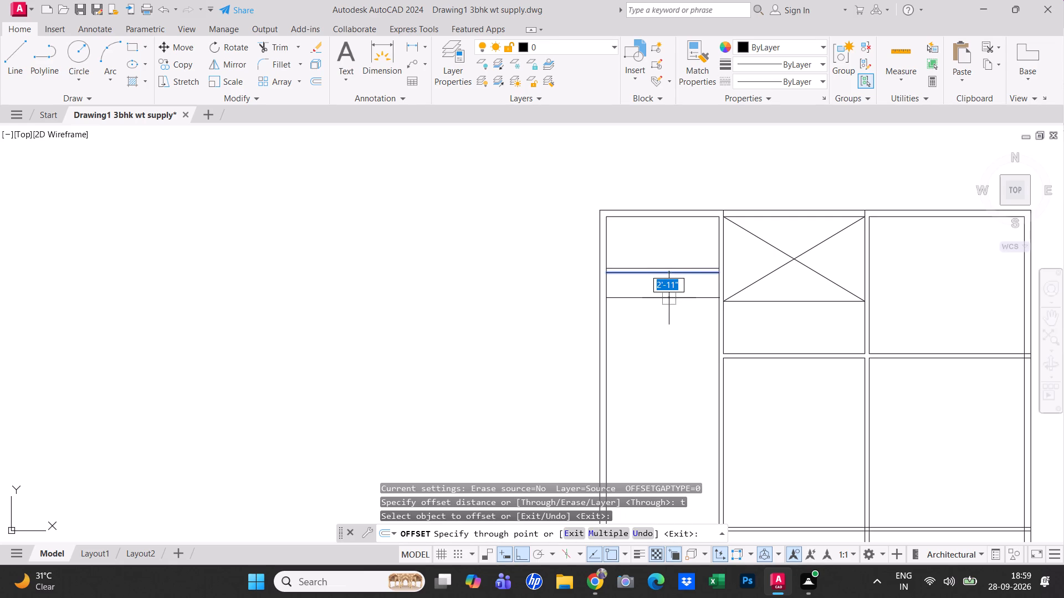
{"action": "type", "text": "14"}
{"action": "type", "text": "'9\""}
{"action": "key", "text": "Return"}
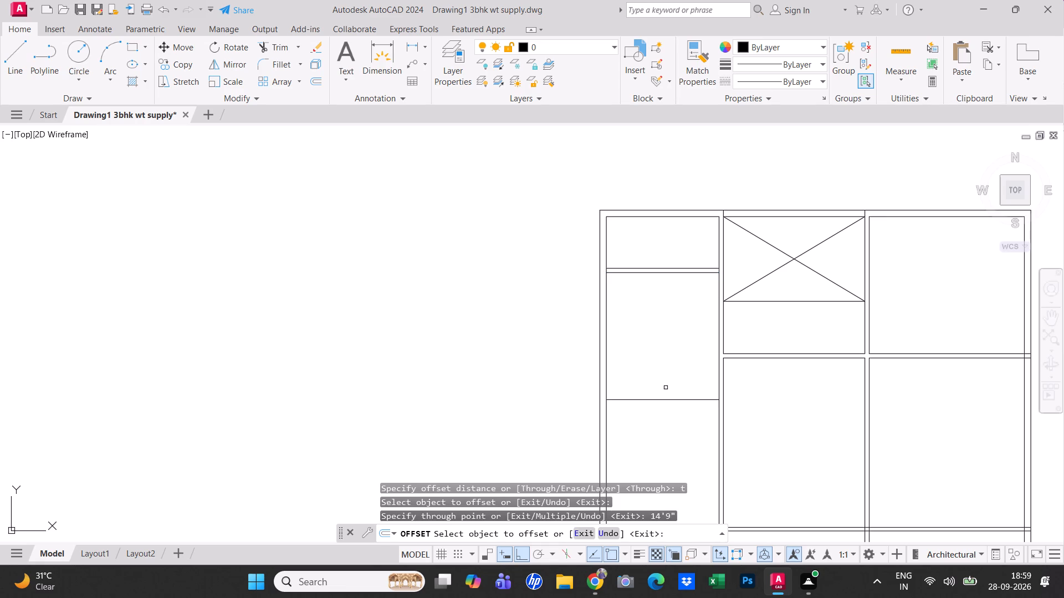
Offset the new horizontal line in the left column 6" downward to form a second partition.
{"action": "left_click", "coordinate": [681, 399]}
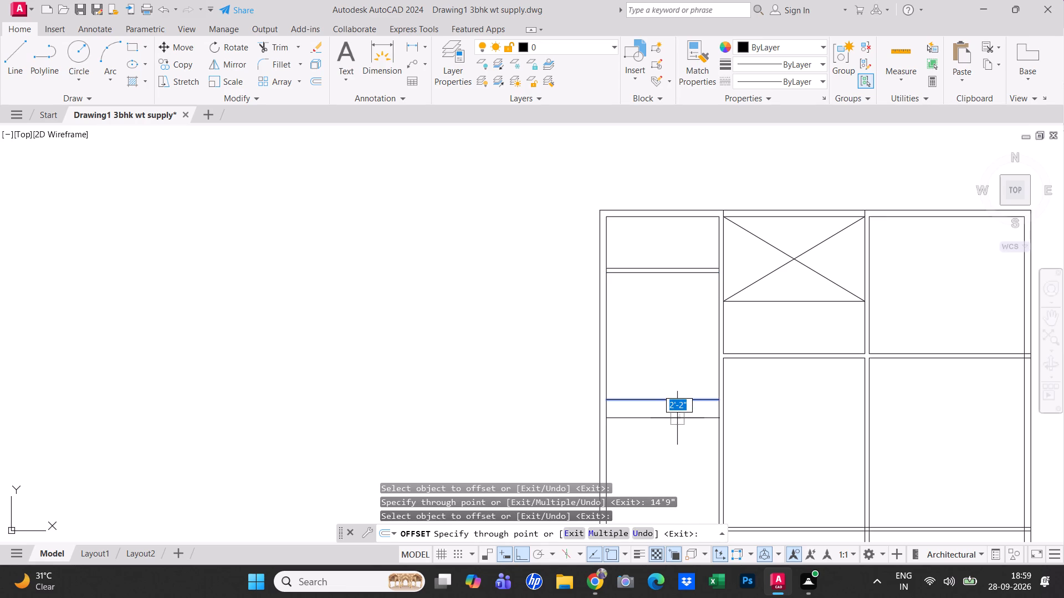
{"action": "key", "text": "6"}
{"action": "key", "text": "shift+quotedbl"}
{"action": "key", "text": "Return"}
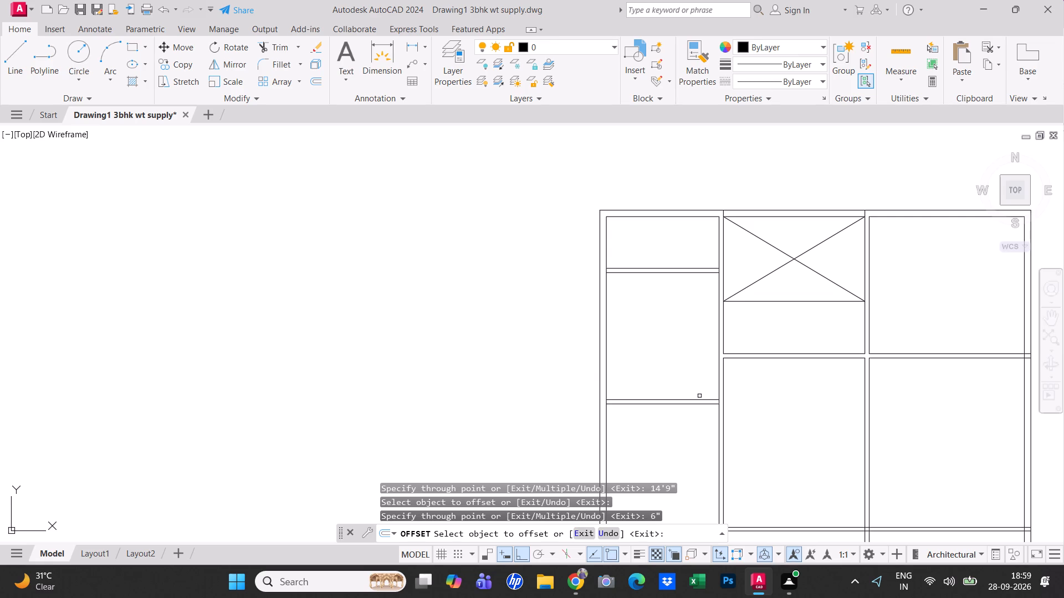
{"action": "key", "text": "Escape"}
{"action": "key", "text": "Escape"}
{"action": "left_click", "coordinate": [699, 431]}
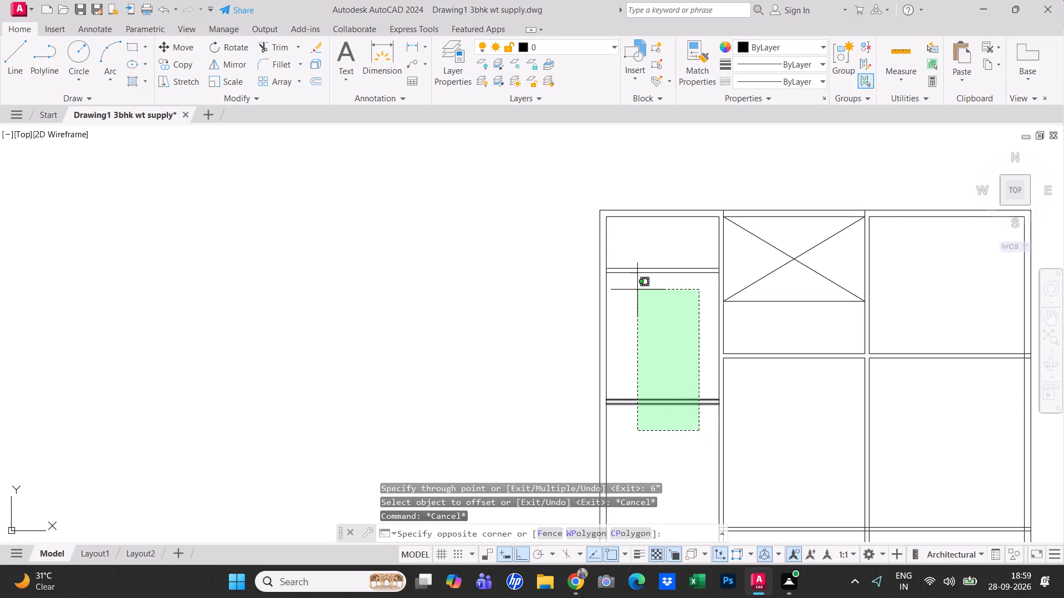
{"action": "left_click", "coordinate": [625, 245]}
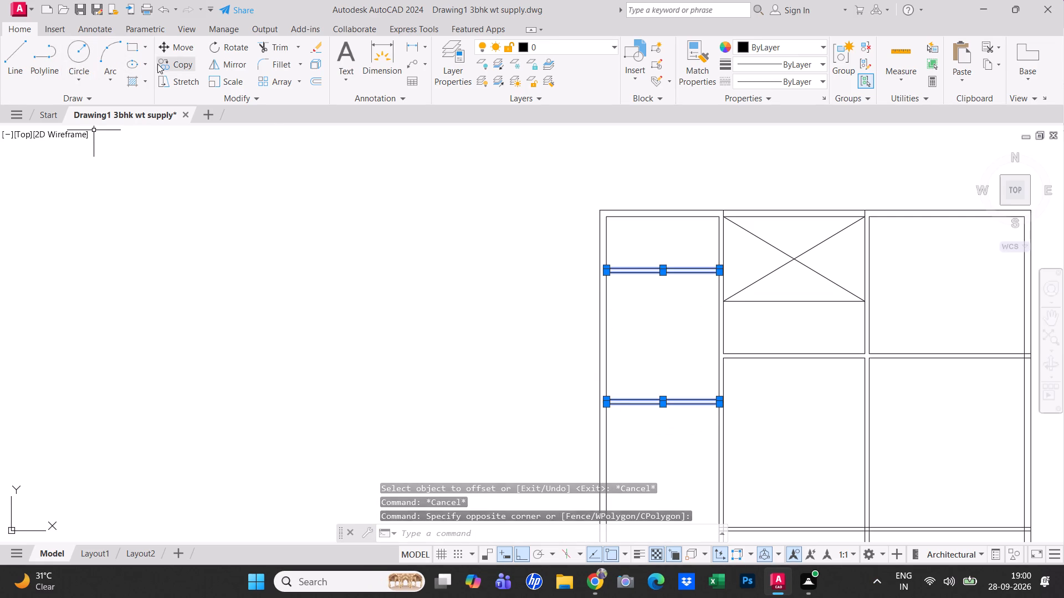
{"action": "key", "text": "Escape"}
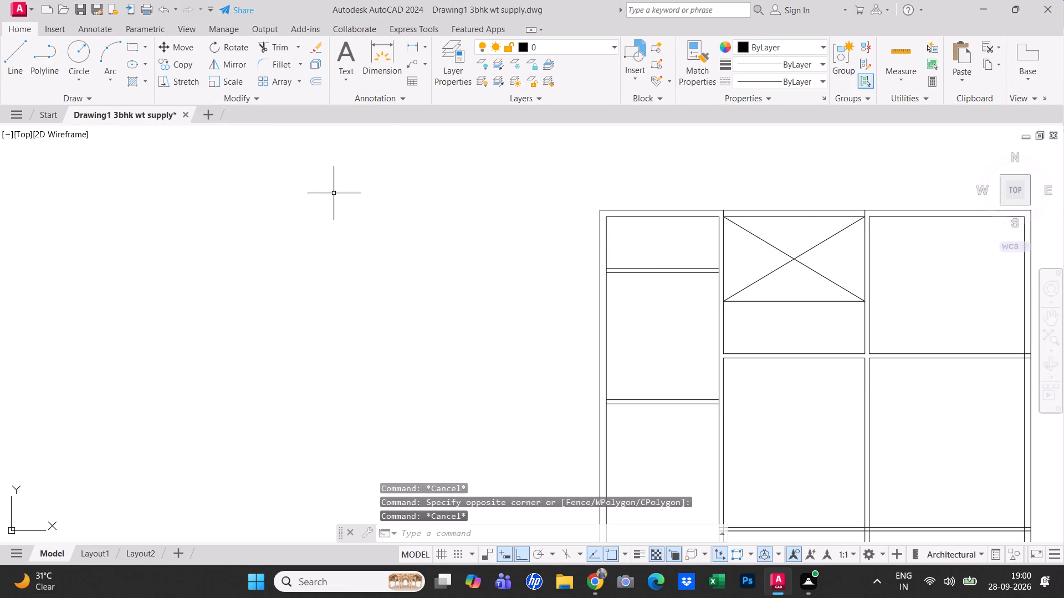
Move both 6" partition line pairs in the left column 1' downward.
{"action": "left_click", "coordinate": [694, 440]}
{"action": "left_click", "coordinate": [630, 254]}
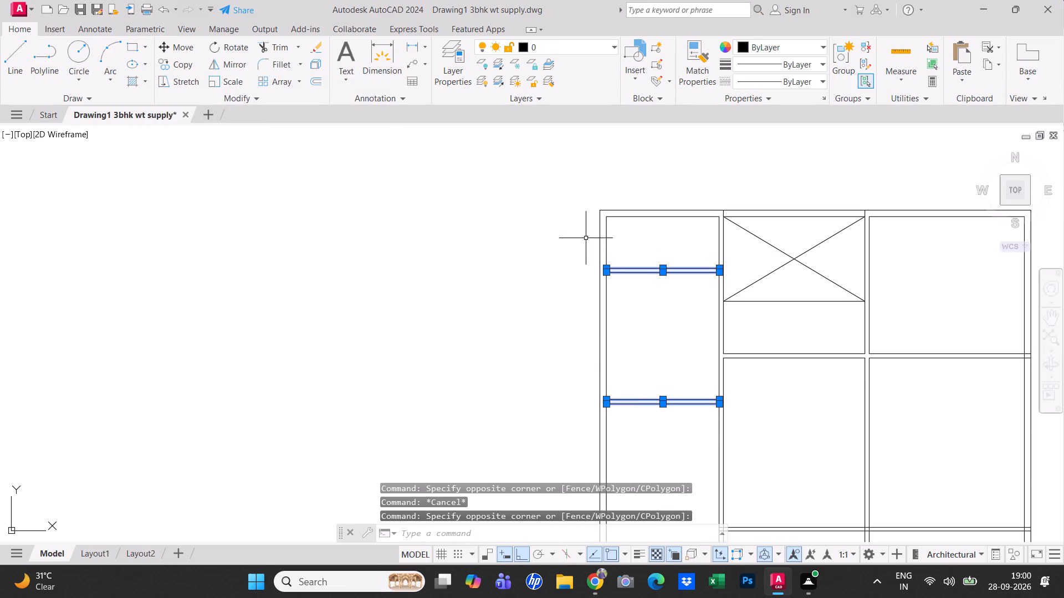
{"action": "left_click", "coordinate": [185, 43]}
{"action": "left_click", "coordinate": [660, 274]}
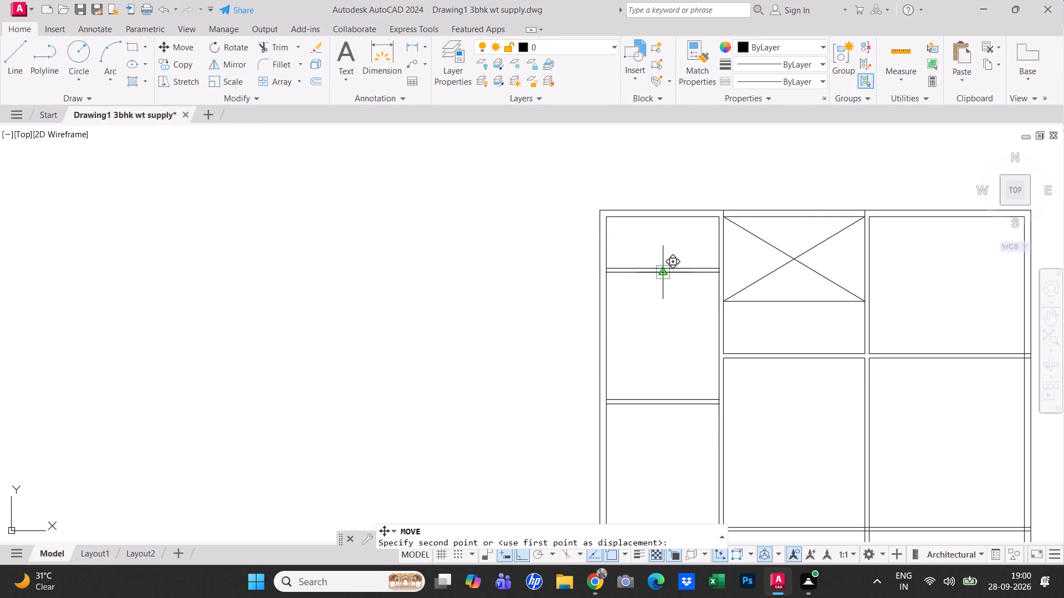
{"action": "type", "text": "1'"}
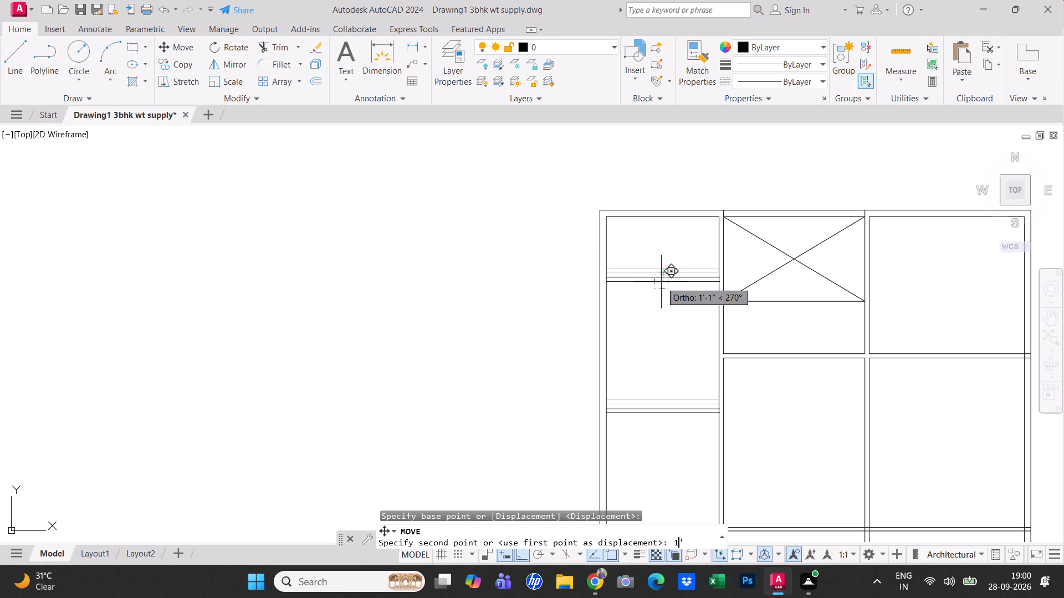
{"action": "key", "text": "Return"}
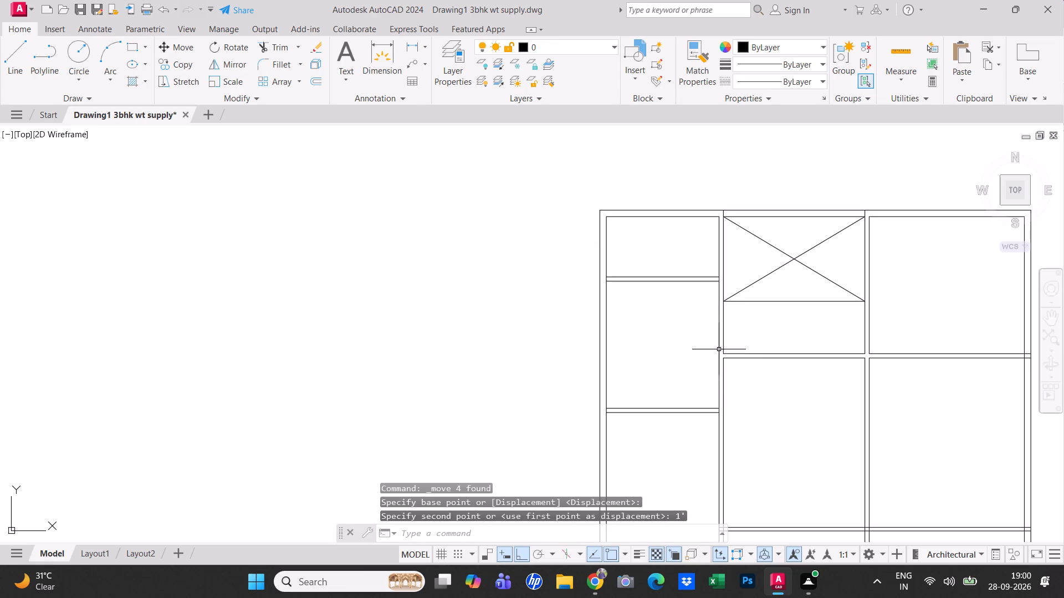
{"action": "key", "text": "Escape"}
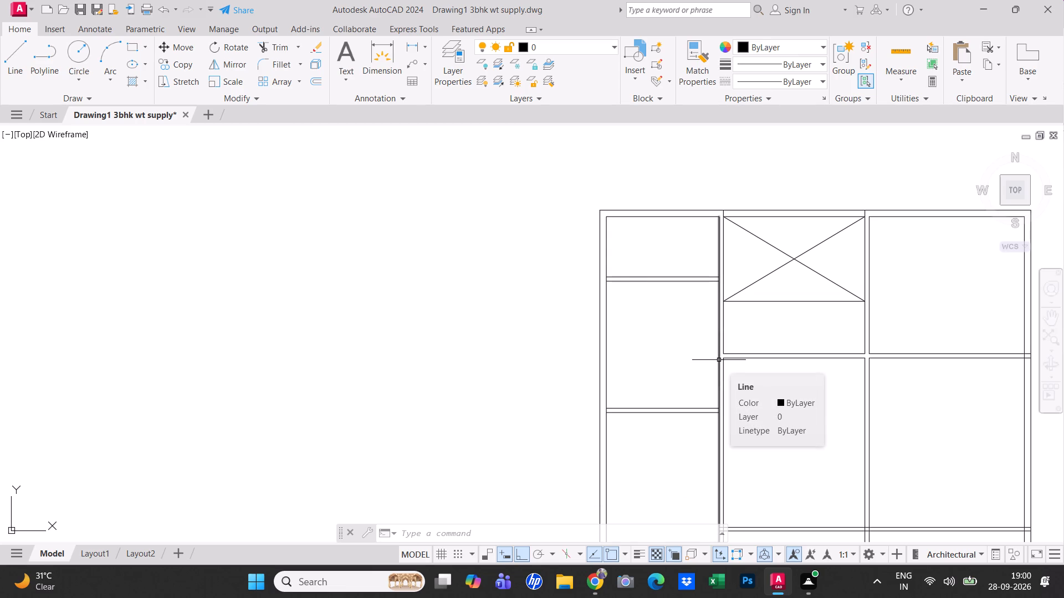
Erase the two widely spaced horizontal lines just above the lower-left room's top wall.
{"action": "scroll", "coordinate": [720, 360], "scroll_direction": "down", "scroll_amount": 2}
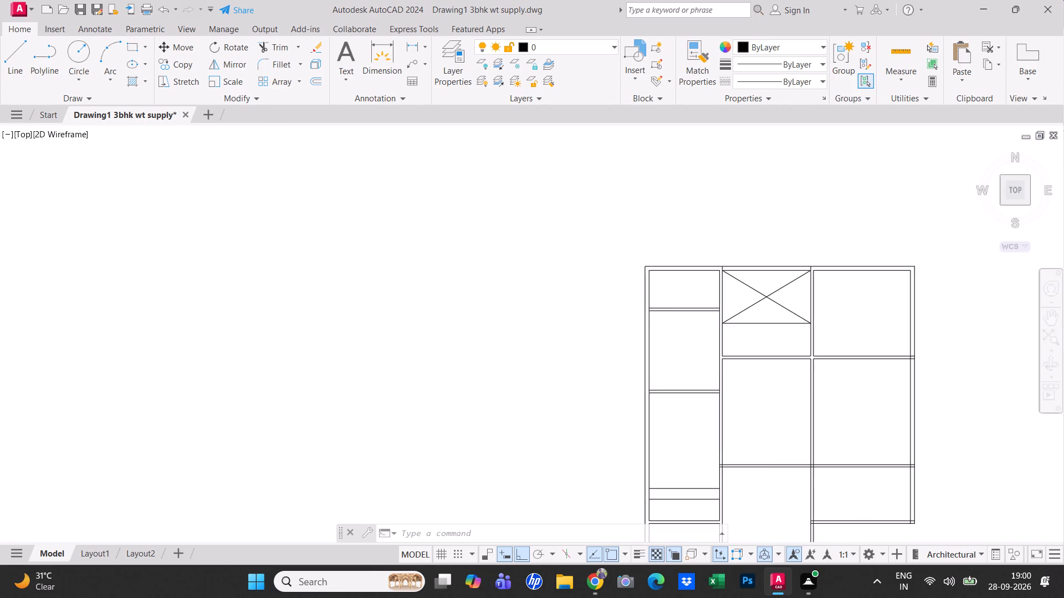
{"action": "scroll", "coordinate": [702, 427], "scroll_direction": "up", "scroll_amount": 1}
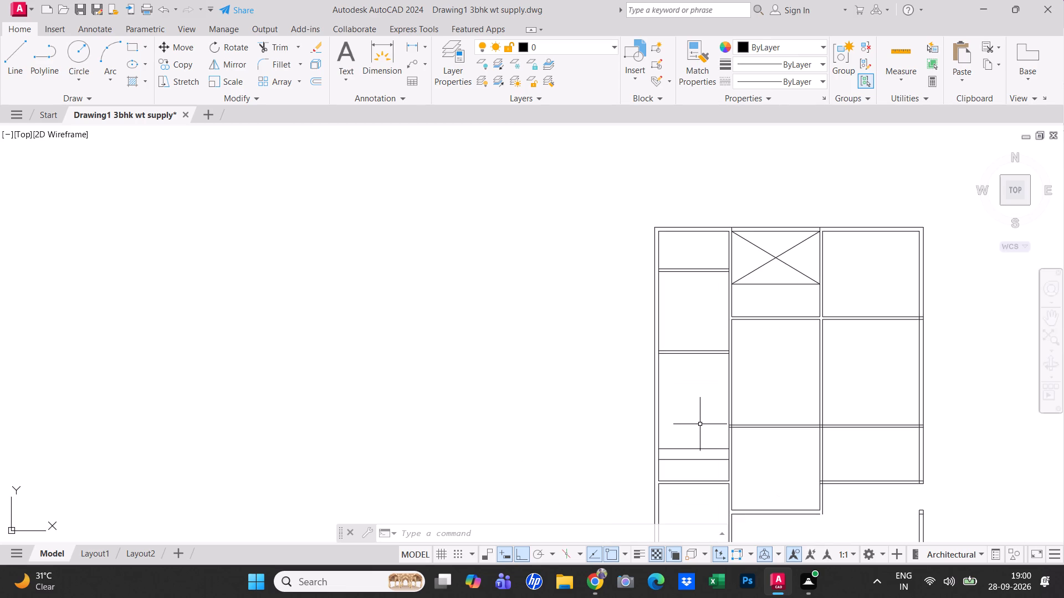
{"action": "scroll", "coordinate": [700, 415], "scroll_direction": "up", "scroll_amount": 1}
{"action": "scroll", "coordinate": [715, 493], "scroll_direction": "down", "scroll_amount": 1}
{"action": "middle_click_drag", "start_coordinate": [715, 487], "coordinate": [710, 482]}
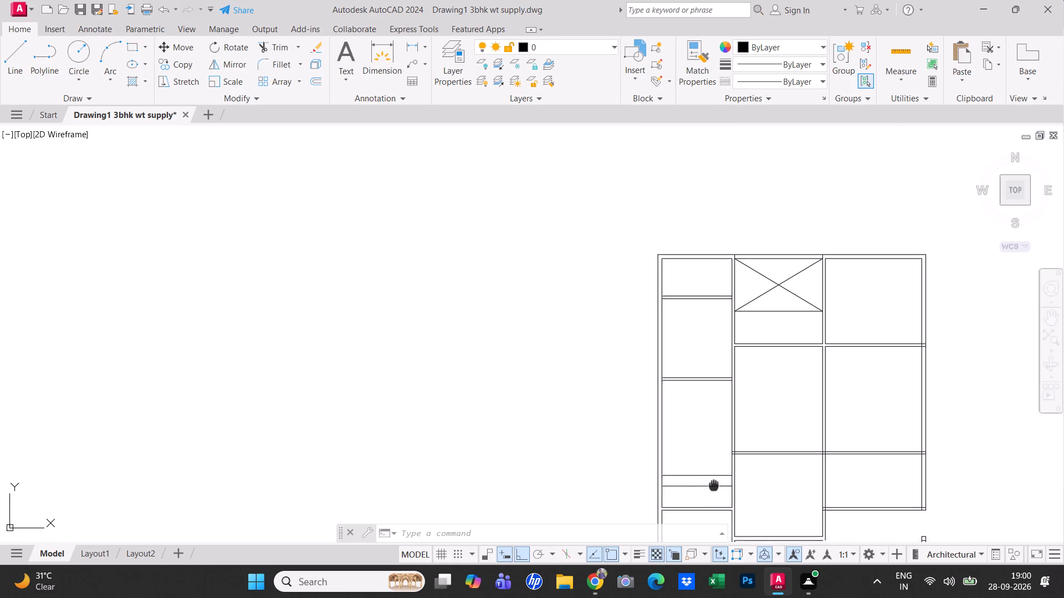
{"action": "middle_click_drag", "start_coordinate": [710, 482], "coordinate": [707, 473]}
{"action": "left_click_drag", "start_coordinate": [706, 485], "coordinate": [705, 480]}
{"action": "left_click", "coordinate": [688, 441]}
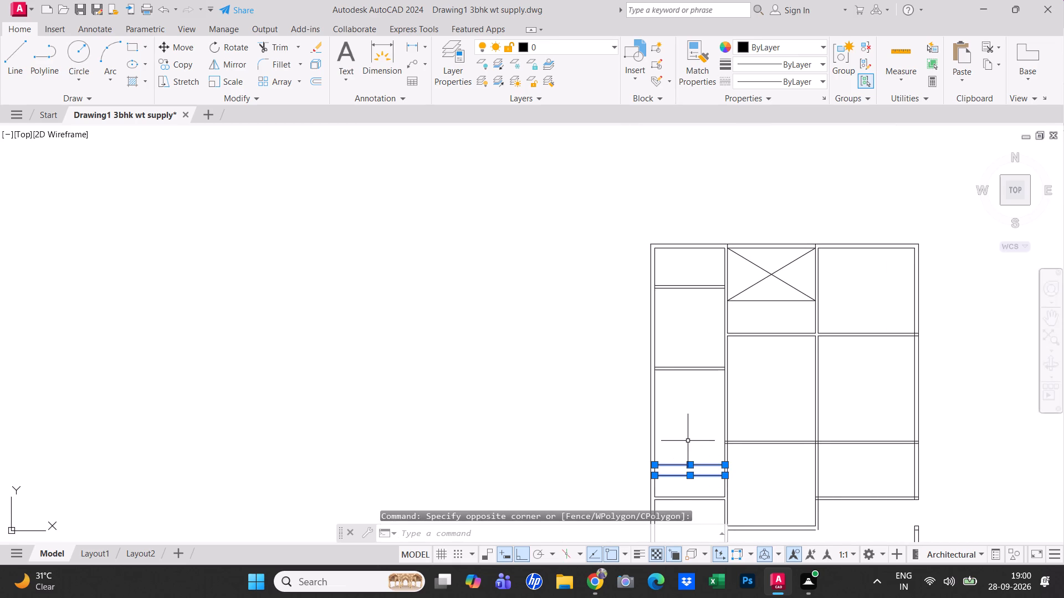
{"action": "type", "text": "e"}
{"action": "key", "text": "space"}
Measure the left-column space between the second partition and the lower-left room's top wall.
{"action": "left_click", "coordinate": [906, 39]}
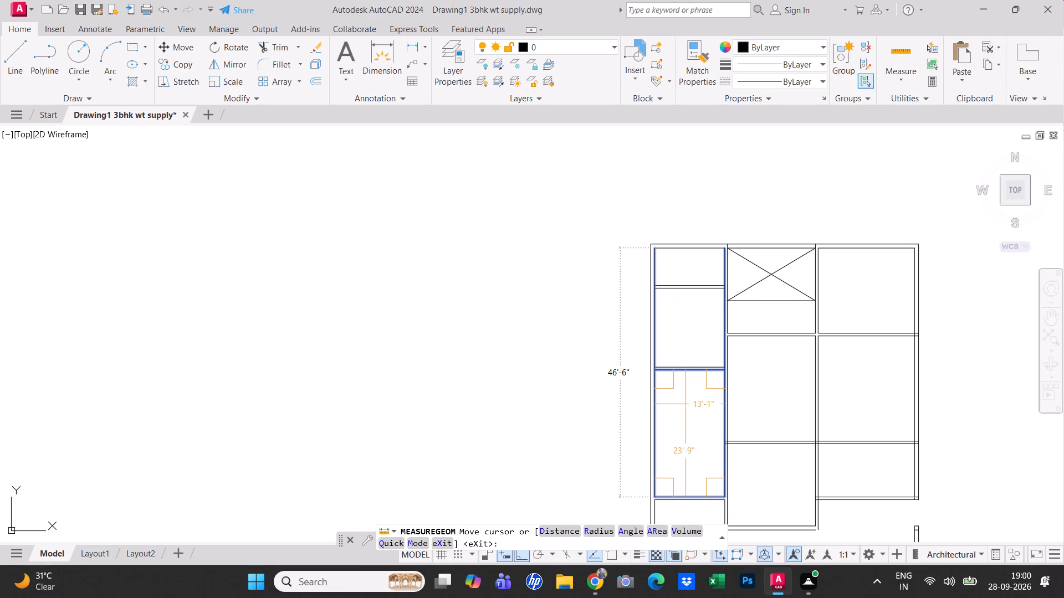
{"action": "key", "text": "Escape"}
Offset the lower line of the left column's second partition 4'11" downward.
{"action": "type", "text": "o"}
{"action": "key", "text": "space"}
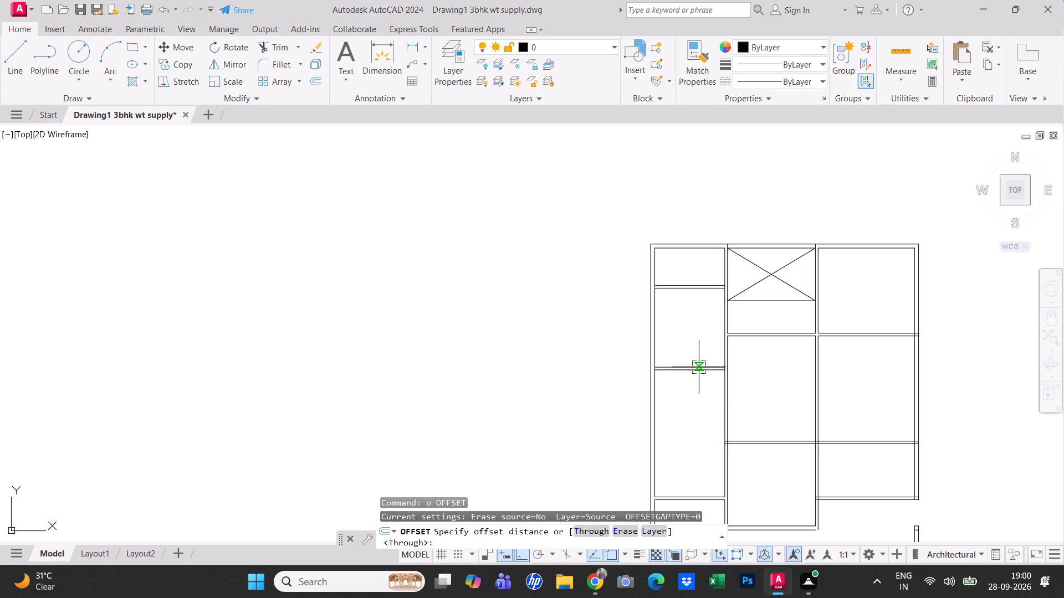
{"action": "type", "text": "t"}
{"action": "key", "text": "space"}
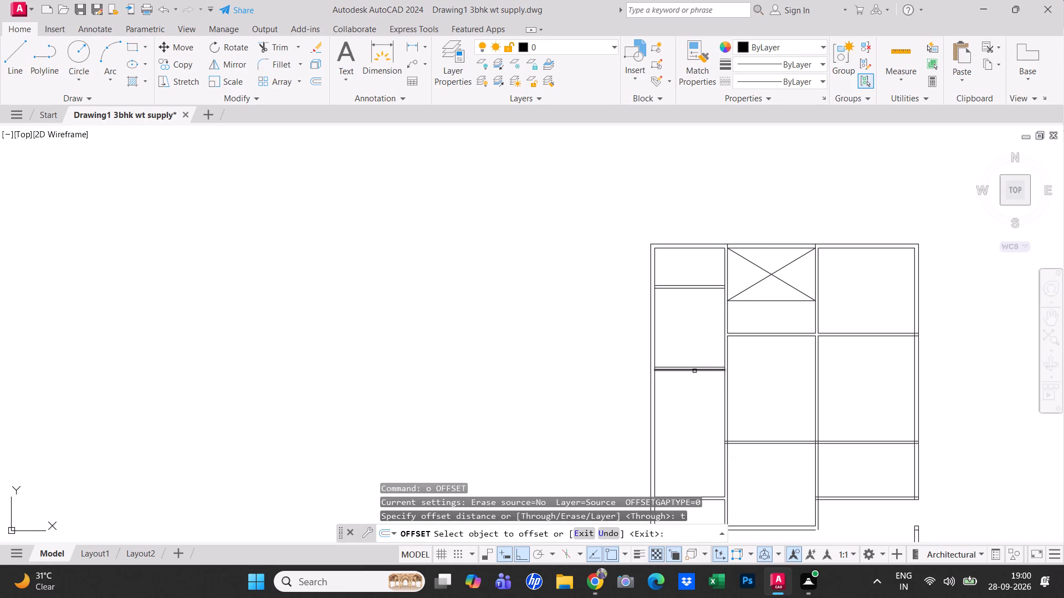
{"action": "left_click", "coordinate": [694, 370]}
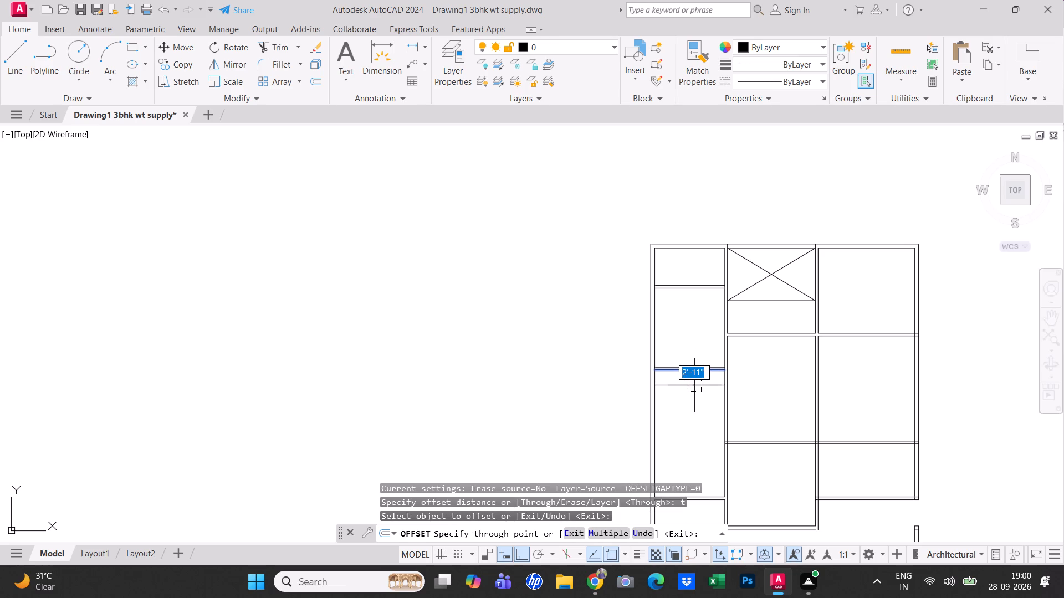
{"action": "type", "text": "4'"}
{"action": "type", "text": "11\""}
{"action": "key", "text": "Return"}
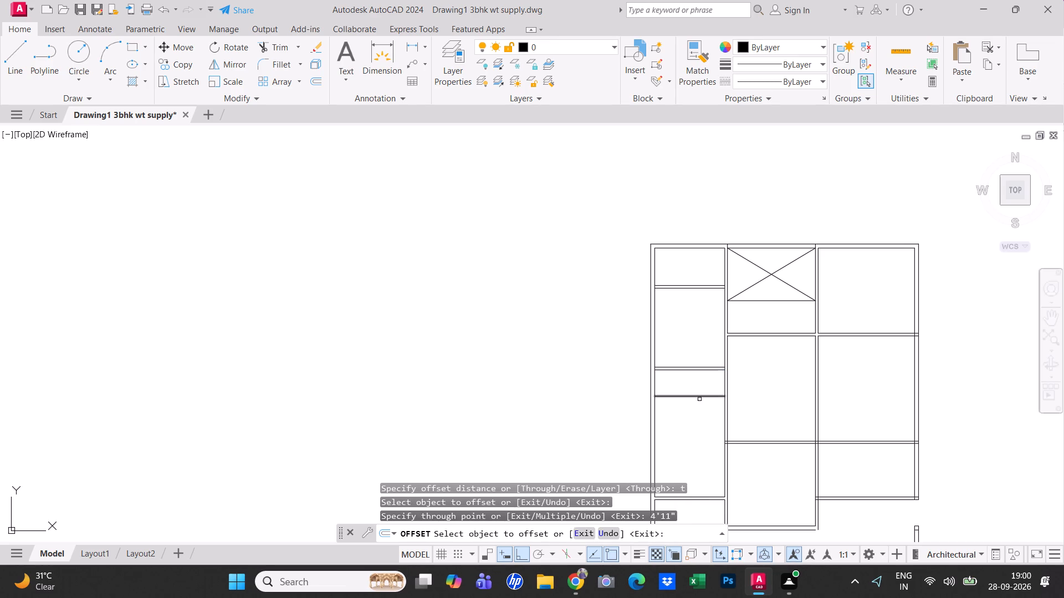
Offset the new line below the left column's second partition 6" downward to form a third partition.
{"action": "left_click", "coordinate": [699, 395]}
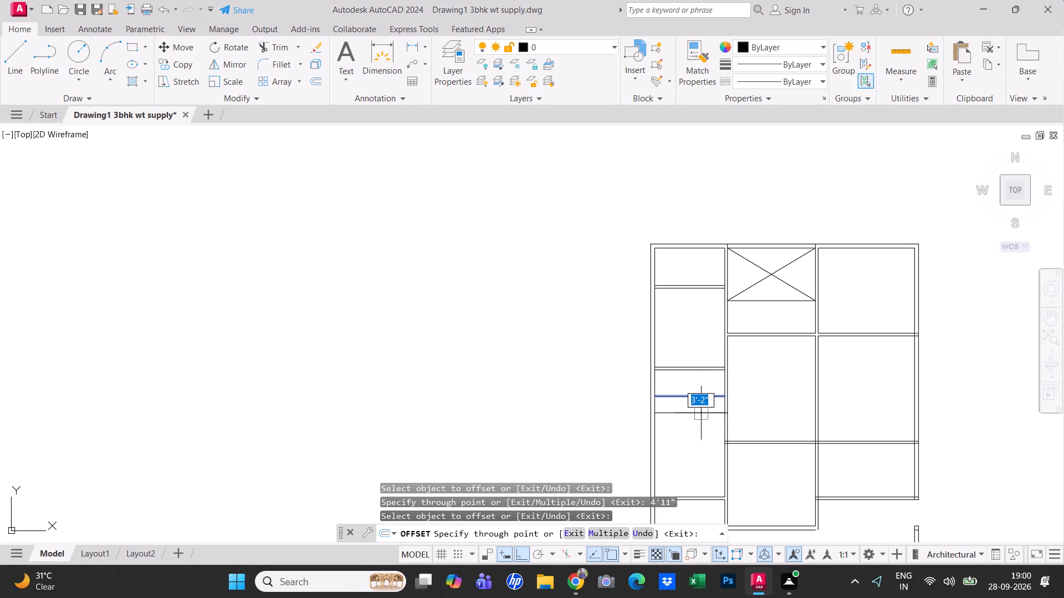
{"action": "type", "text": "6\""}
{"action": "key", "text": "Return"}
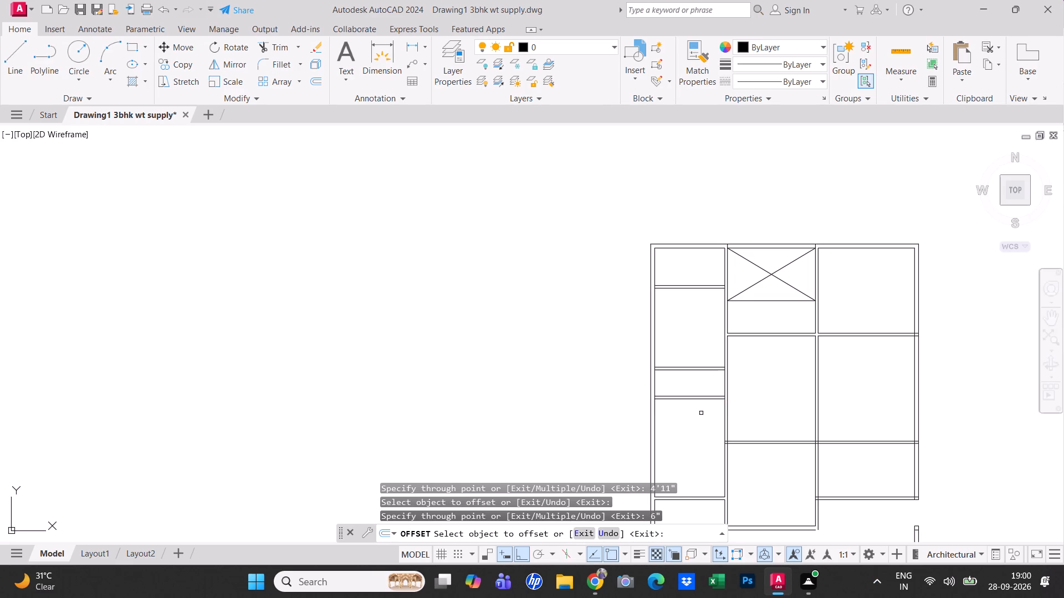
{"action": "key", "text": "Escape"}
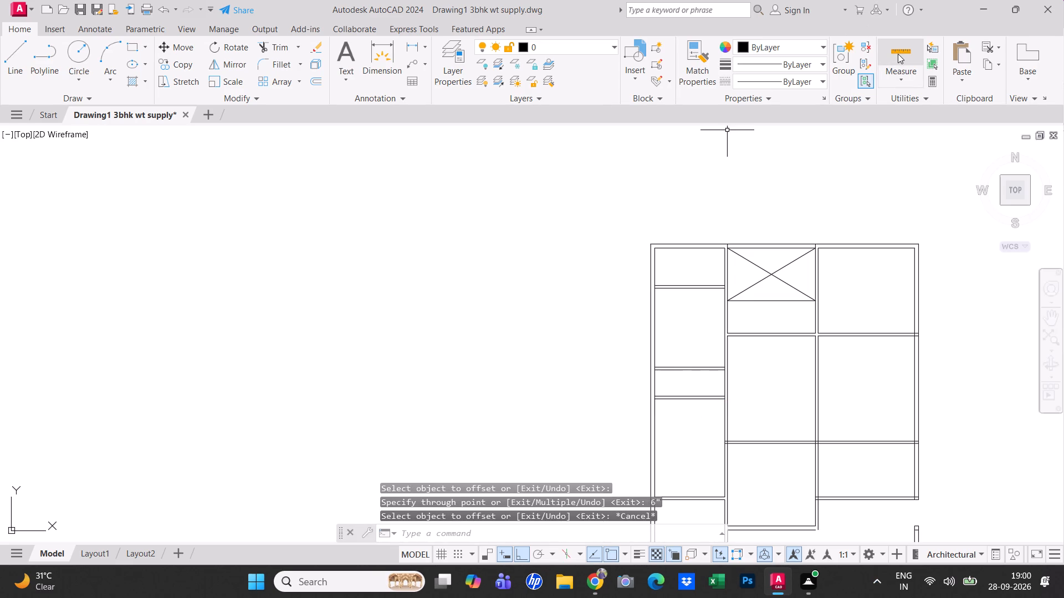
Measure the left-column room below the third partition.
{"action": "left_click", "coordinate": [898, 54]}
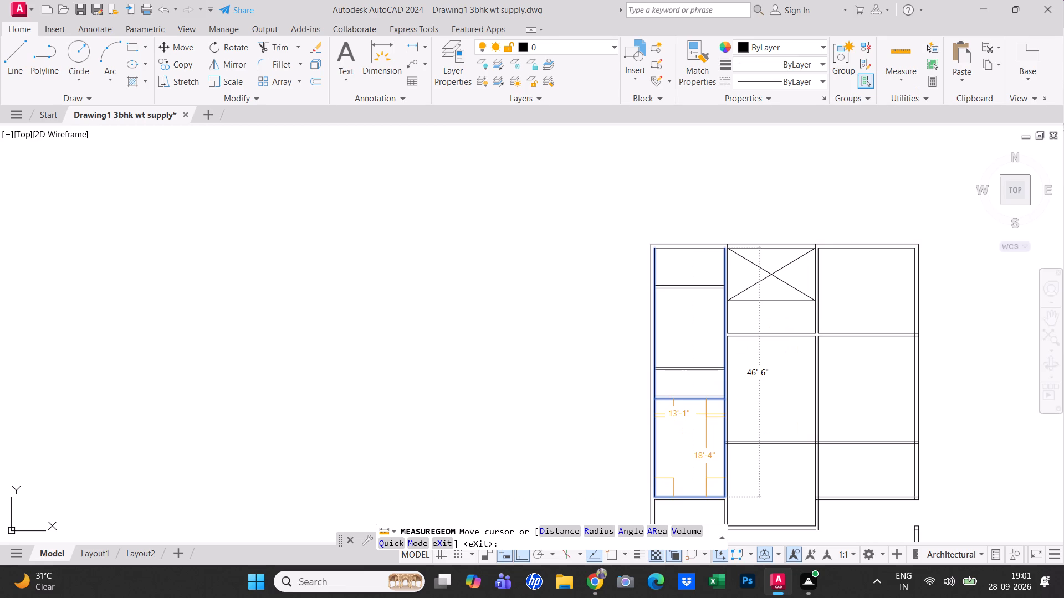
{"action": "key", "text": "Escape"}
Offset the lower line of the left column's third partition 9'10" downward.
{"action": "type", "text": "o t"}
{"action": "key", "text": "space"}
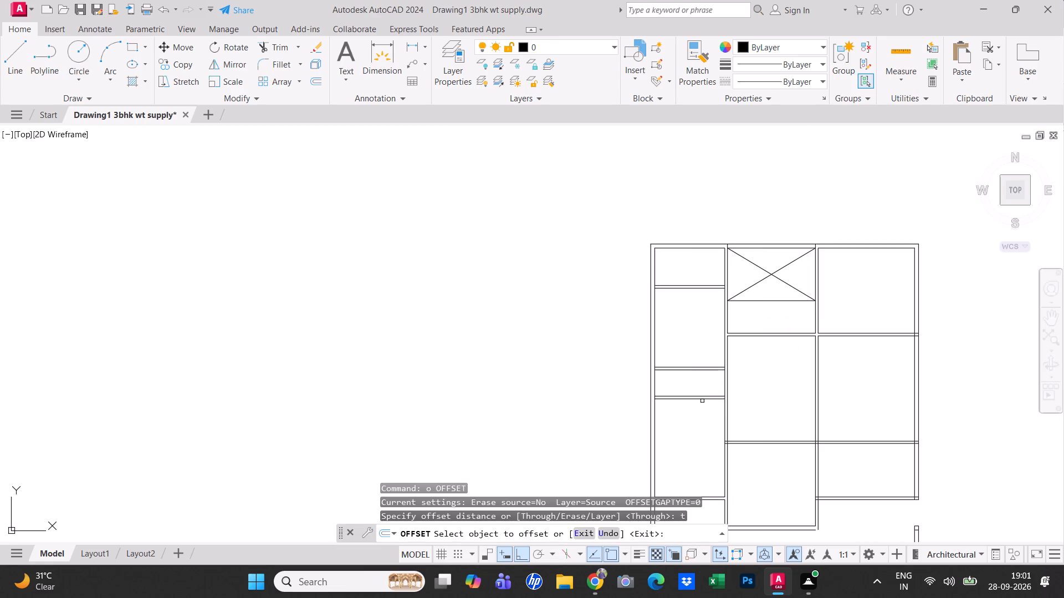
{"action": "left_click", "coordinate": [703, 400]}
{"action": "type", "text": "9'10\""}
{"action": "key", "text": "Return"}
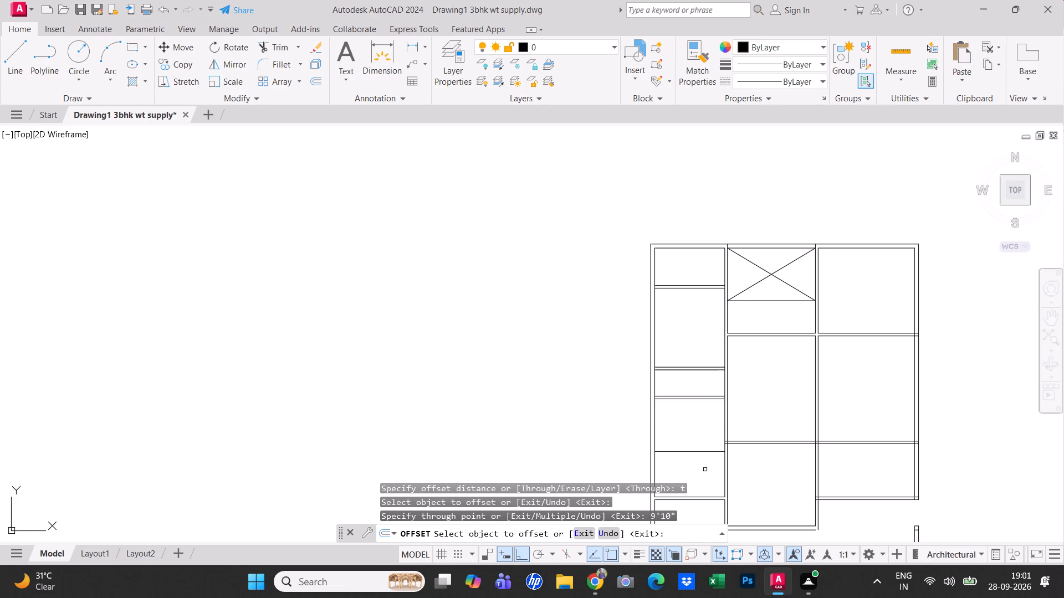
Offset the new line below the left column's third partition 6" downward to form a fourth partition.
{"action": "left_click", "coordinate": [696, 452]}
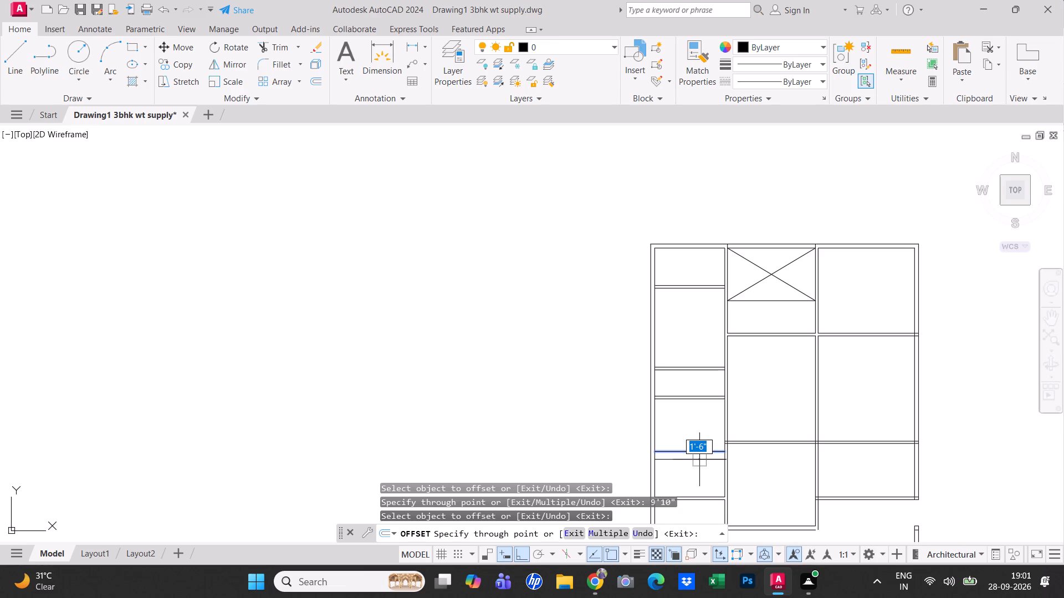
{"action": "type", "text": "6\""}
{"action": "key", "text": "Return"}
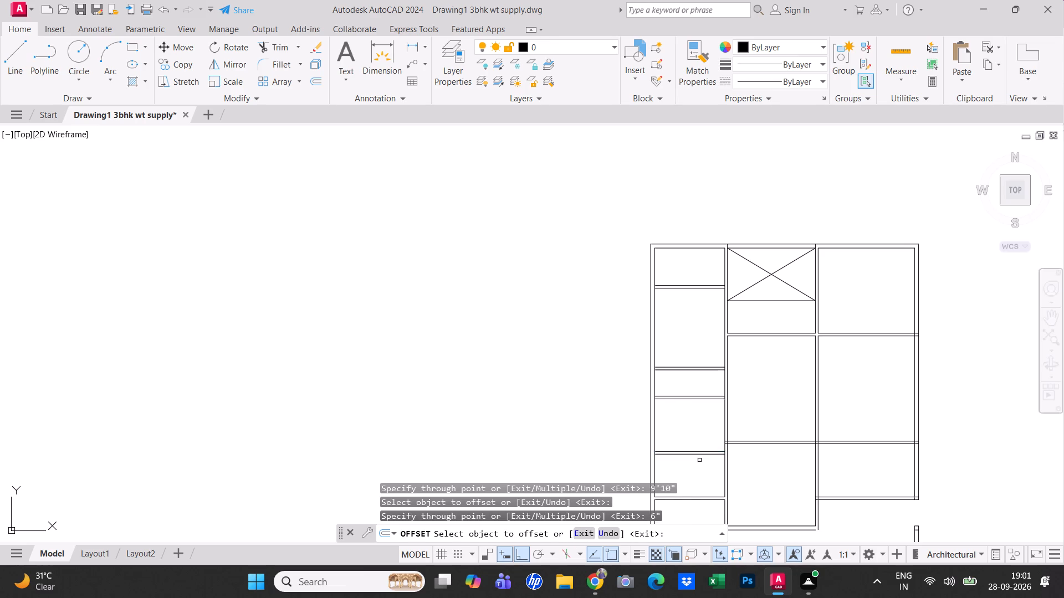
{"action": "middle_click_drag", "start_coordinate": [697, 419], "coordinate": [699, 374]}
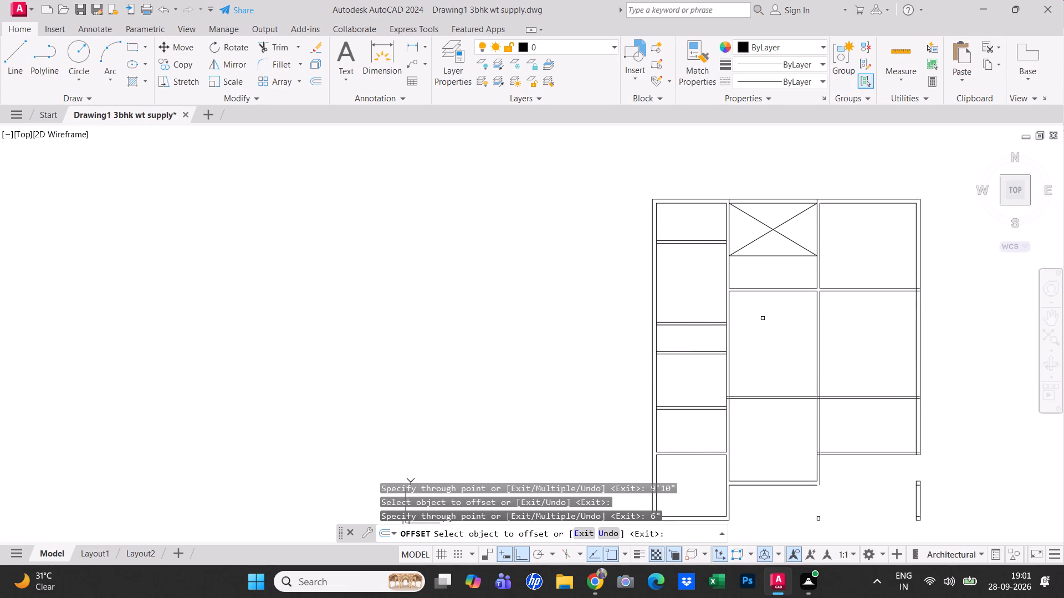
{"action": "key", "text": "Escape"}
Measure the left-column room below the fourth partition.
{"action": "left_click", "coordinate": [899, 55]}
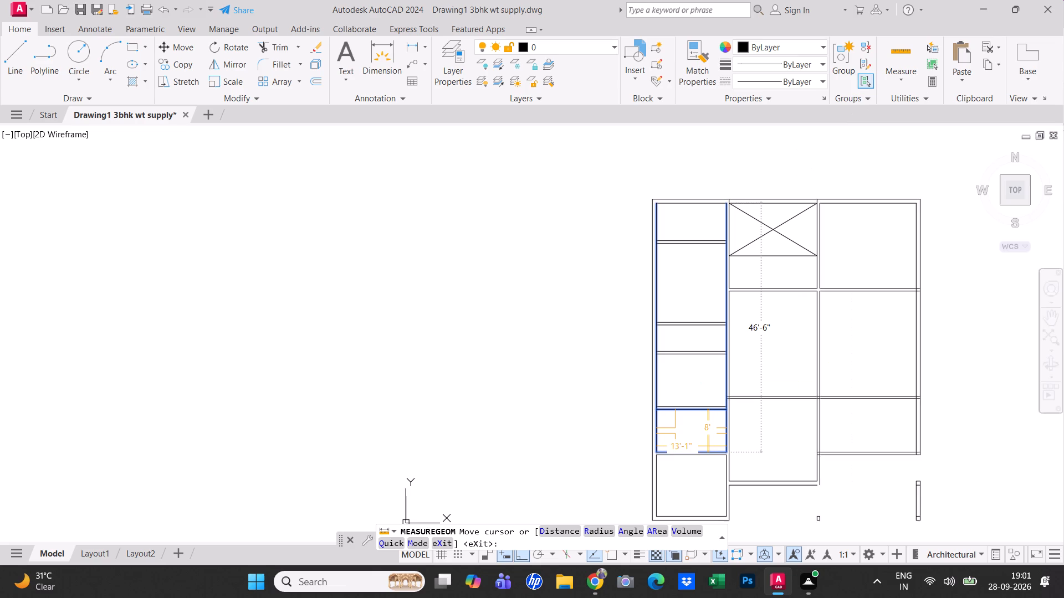
{"action": "key", "text": "Escape"}
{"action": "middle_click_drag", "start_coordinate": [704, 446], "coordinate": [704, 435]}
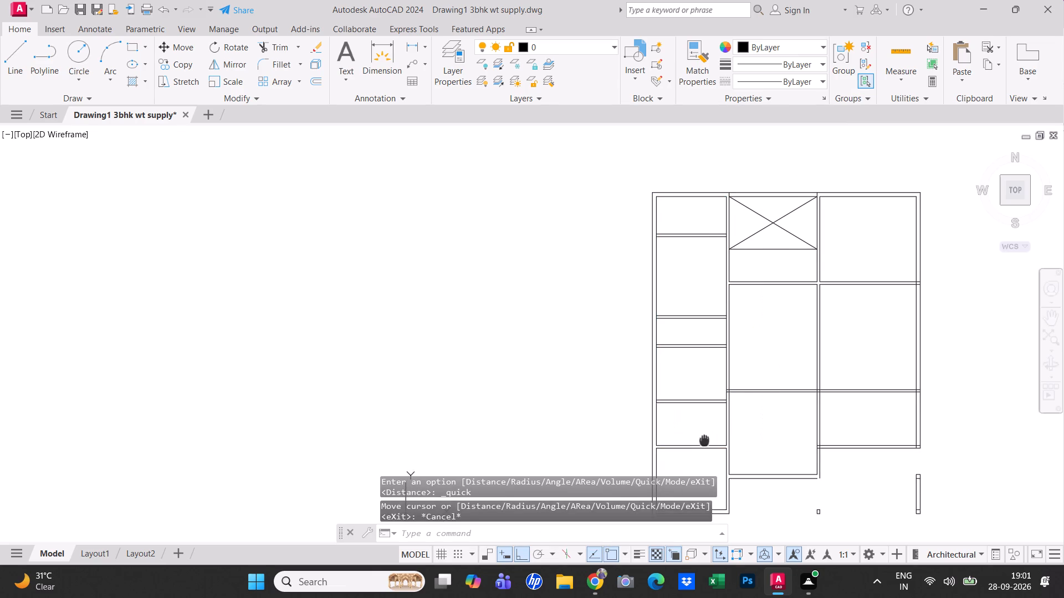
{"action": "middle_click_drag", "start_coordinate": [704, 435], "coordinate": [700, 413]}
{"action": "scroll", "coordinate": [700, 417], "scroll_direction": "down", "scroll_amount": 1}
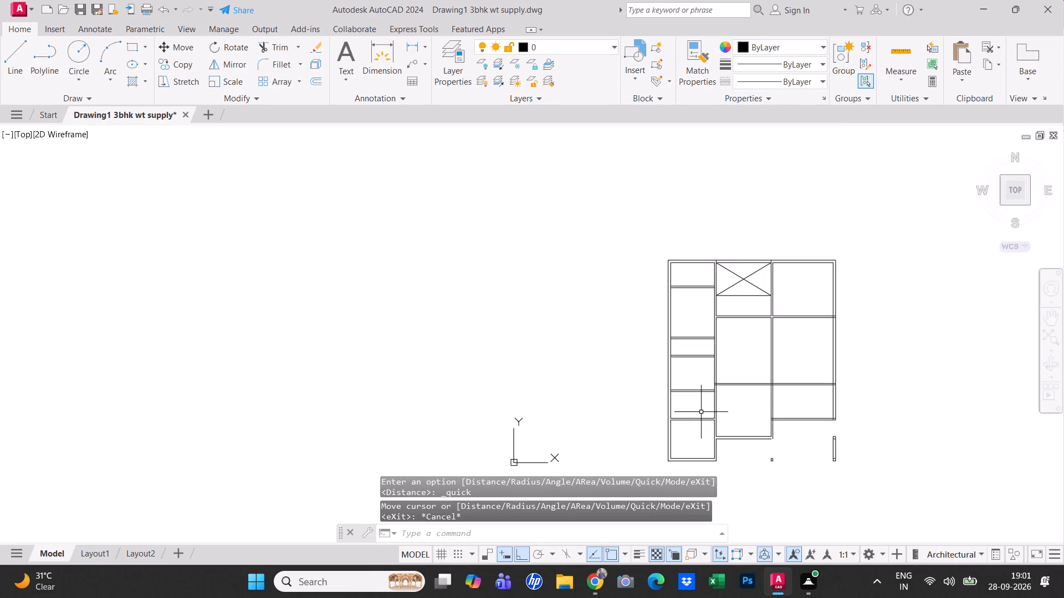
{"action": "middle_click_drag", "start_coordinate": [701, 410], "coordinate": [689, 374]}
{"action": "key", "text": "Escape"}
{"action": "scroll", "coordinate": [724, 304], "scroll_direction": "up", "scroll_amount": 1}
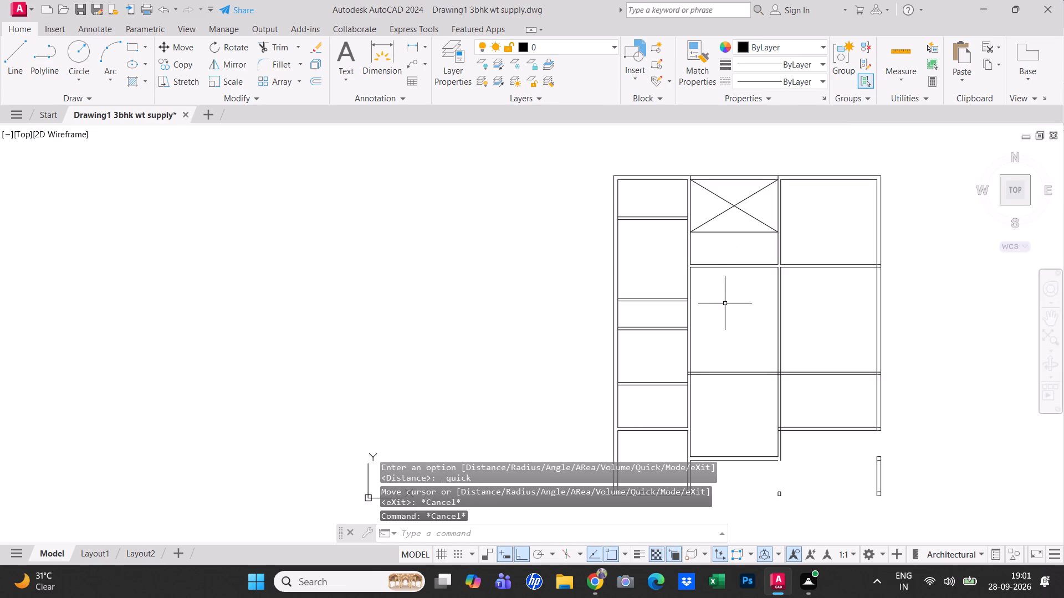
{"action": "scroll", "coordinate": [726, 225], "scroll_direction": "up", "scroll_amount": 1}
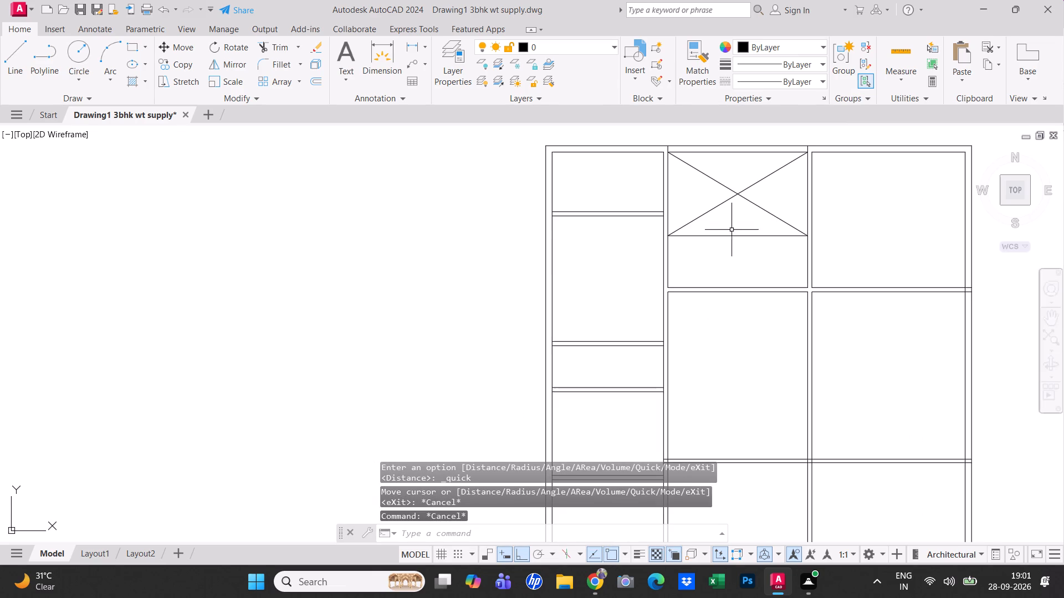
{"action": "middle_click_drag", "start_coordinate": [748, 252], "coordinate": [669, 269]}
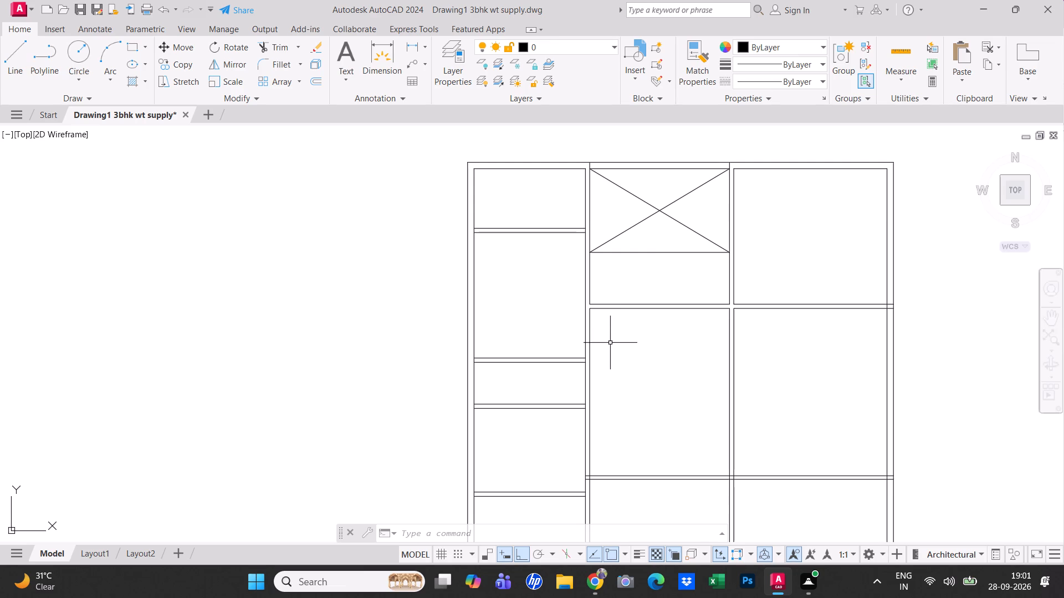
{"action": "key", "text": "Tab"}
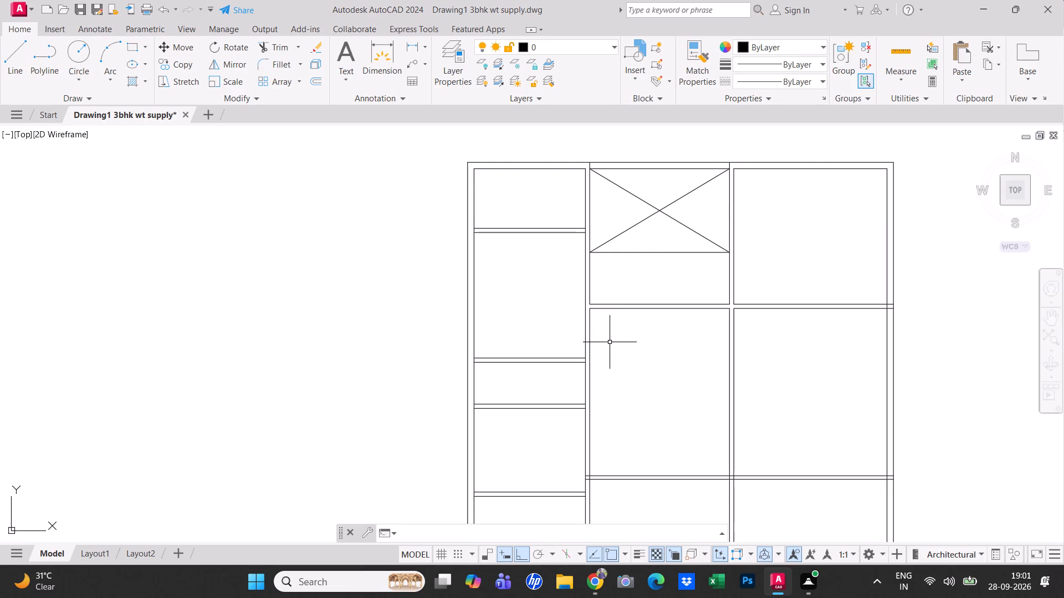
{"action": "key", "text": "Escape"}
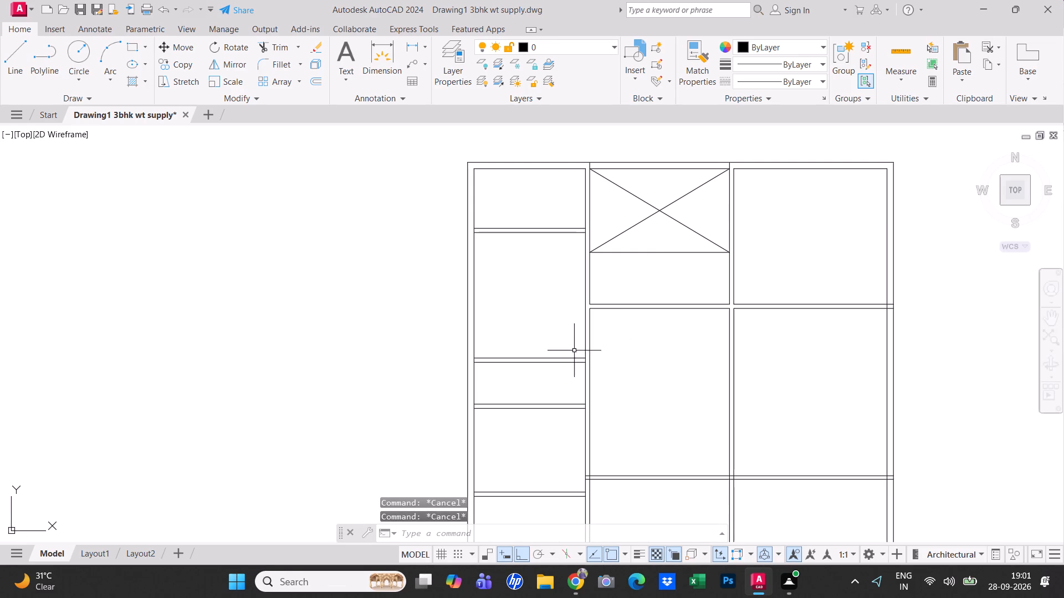
Save the drawing.
{"action": "key", "text": "ctrl+s"}
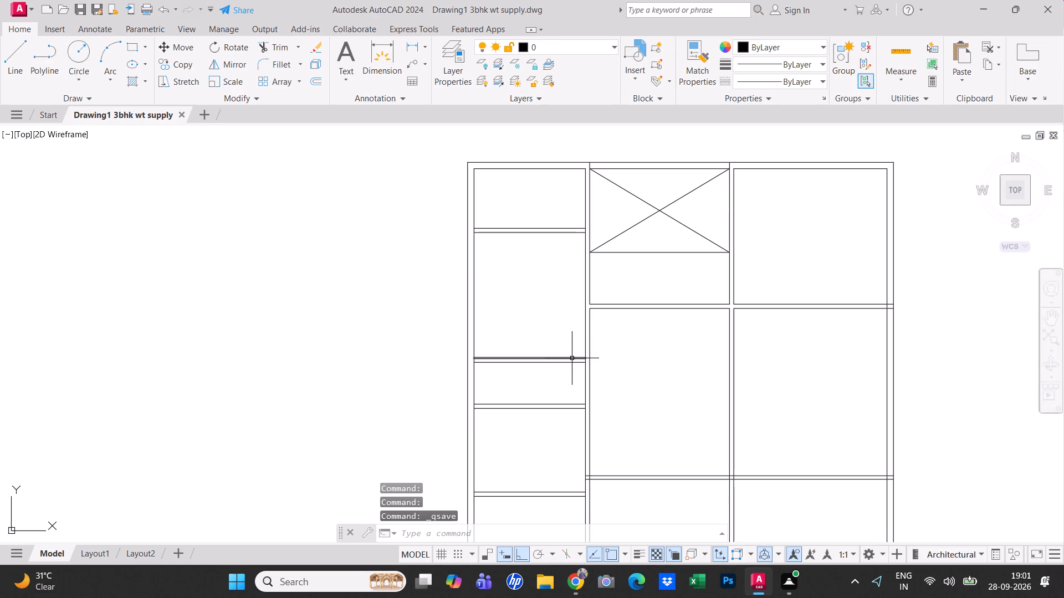
Stretch the lower line of the left column's second partition across the plan to the inner face of the right outer wall.
{"action": "left_click", "coordinate": [572, 358]}
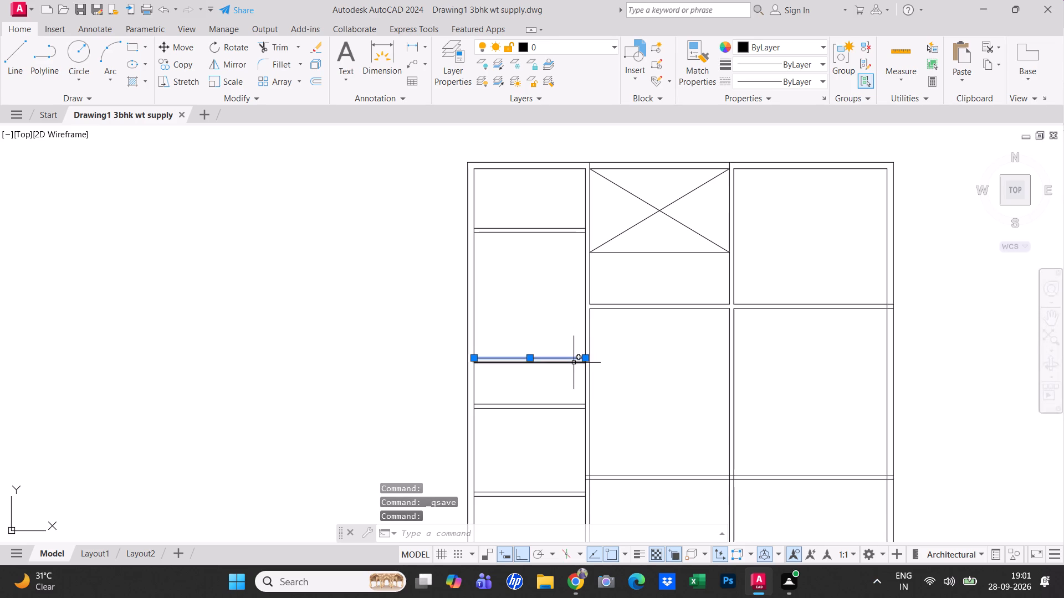
{"action": "left_click", "coordinate": [574, 363]}
{"action": "scroll", "coordinate": [574, 359], "scroll_direction": "down", "scroll_amount": 2}
{"action": "middle_click_drag", "start_coordinate": [575, 381], "coordinate": [581, 319]}
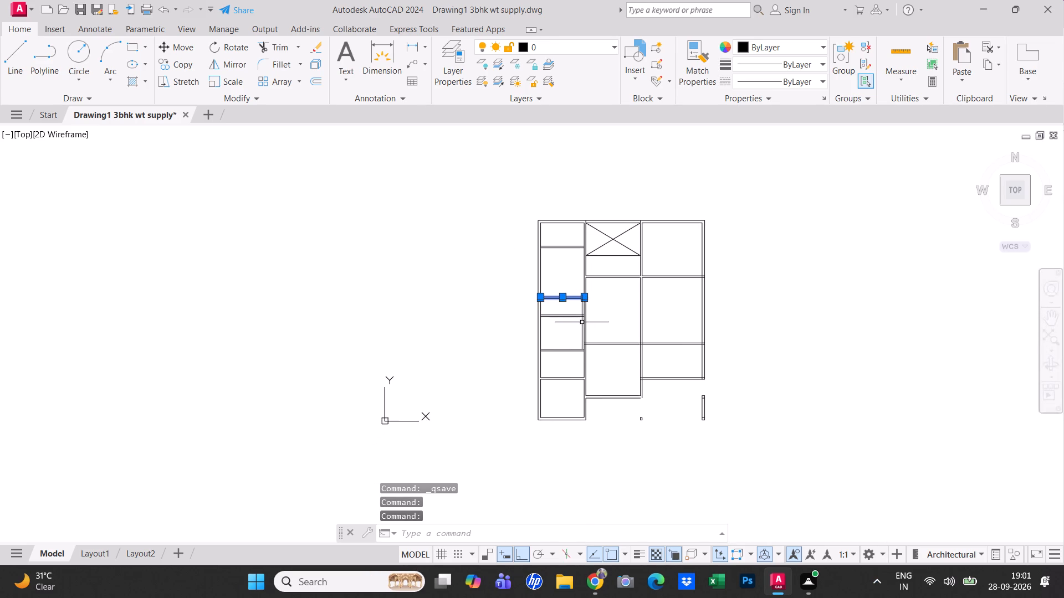
{"action": "scroll", "coordinate": [582, 301], "scroll_direction": "up", "scroll_amount": 4}
{"action": "left_click", "coordinate": [586, 291]}
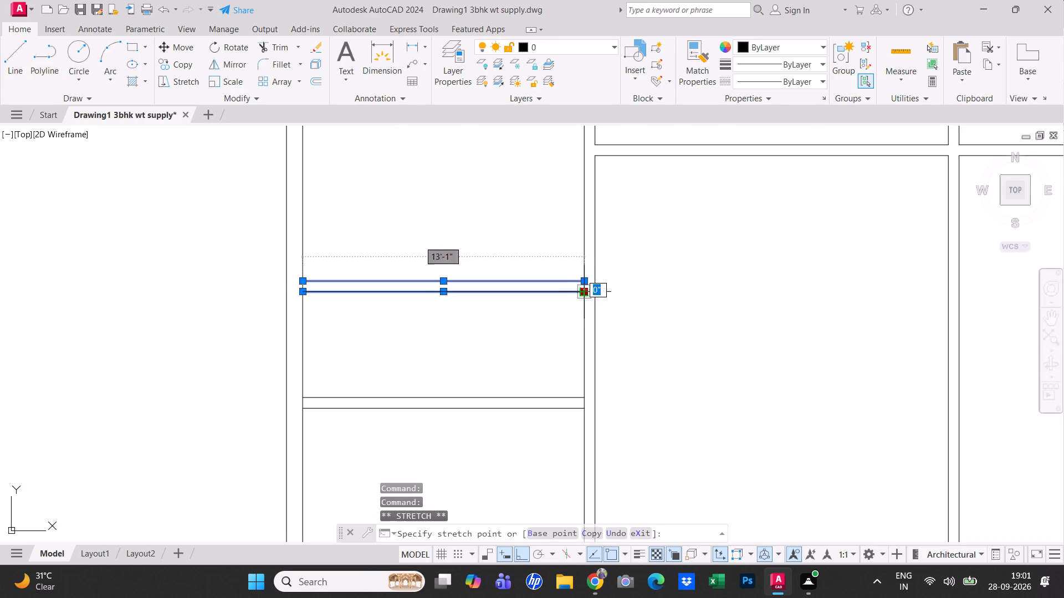
{"action": "middle_click_drag", "start_coordinate": [677, 301], "coordinate": [613, 320]}
{"action": "scroll", "coordinate": [615, 321], "scroll_direction": "down", "scroll_amount": 3}
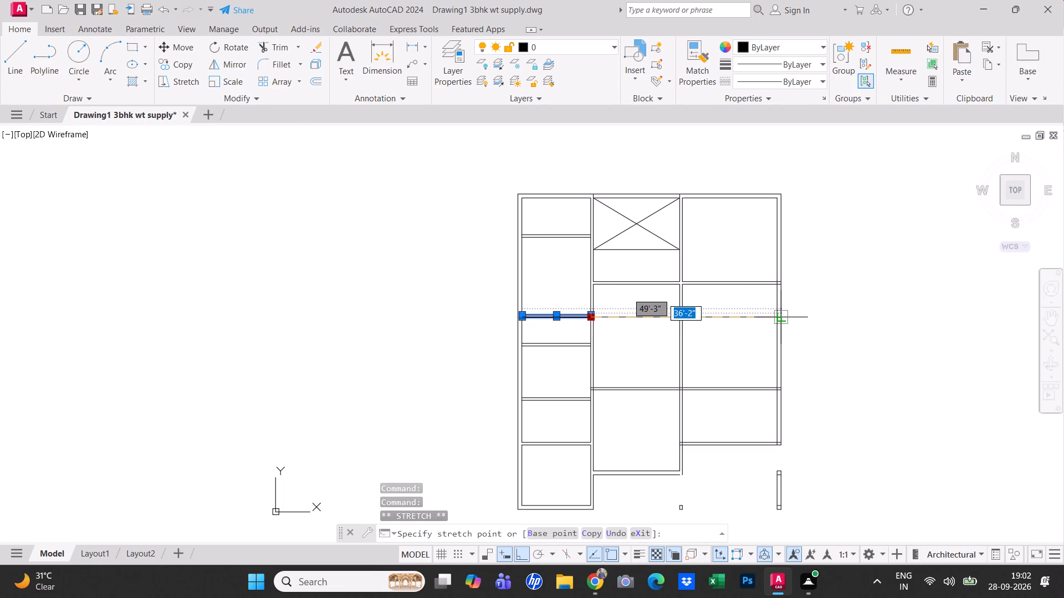
{"action": "scroll", "coordinate": [777, 314], "scroll_direction": "up", "scroll_amount": 2}
{"action": "scroll", "coordinate": [777, 314], "scroll_direction": "down", "scroll_amount": 1}
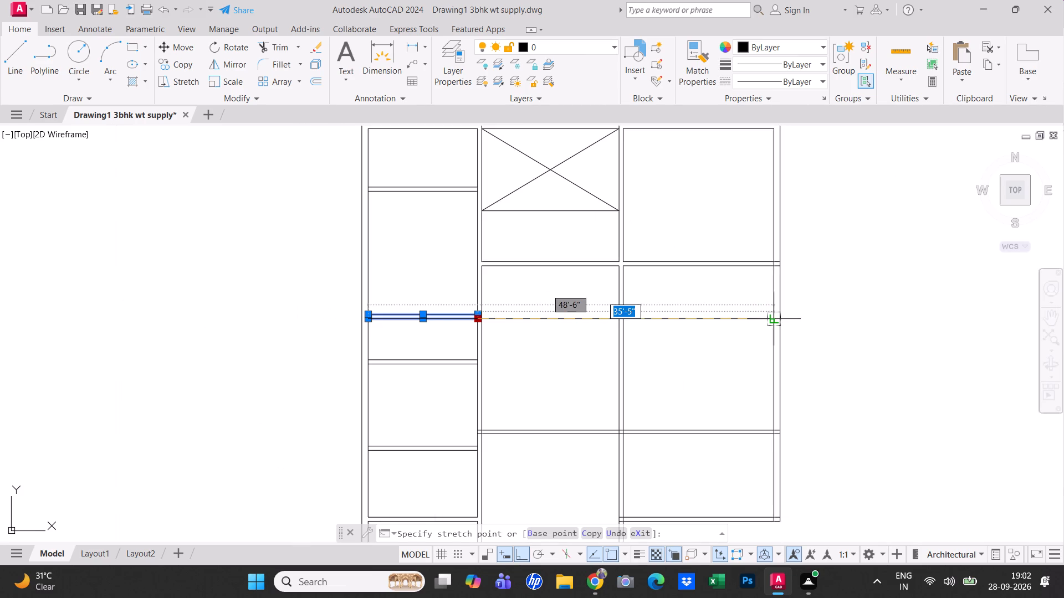
{"action": "scroll", "coordinate": [775, 317], "scroll_direction": "up", "scroll_amount": 2}
{"action": "left_click", "coordinate": [768, 323]}
{"action": "scroll", "coordinate": [660, 326], "scroll_direction": "down", "scroll_amount": 3}
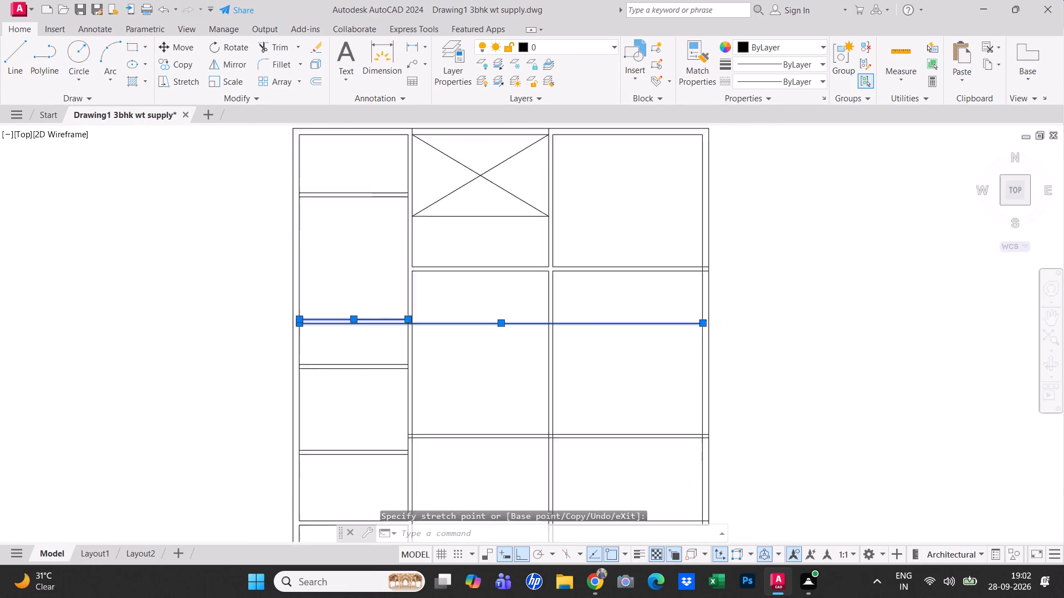
Stretch the upper line of the second partition across the plan to the inner face of the right outer wall.
{"action": "scroll", "coordinate": [496, 335], "scroll_direction": "up", "scroll_amount": 3}
{"action": "left_click", "coordinate": [511, 287]}
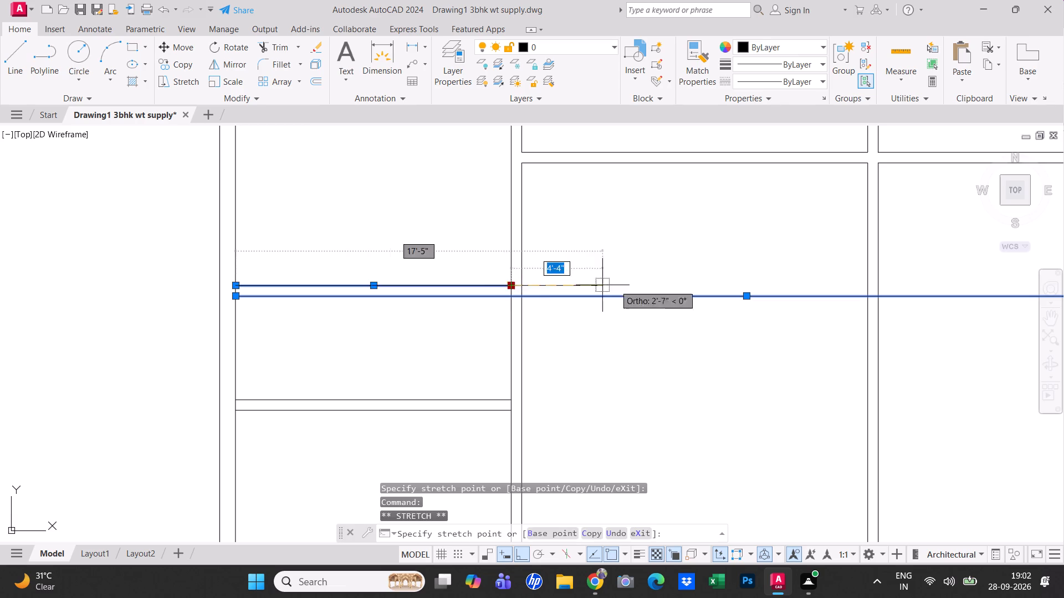
{"action": "scroll", "coordinate": [683, 285], "scroll_direction": "down", "scroll_amount": 1}
{"action": "middle_click_drag", "start_coordinate": [686, 291], "coordinate": [595, 326]}
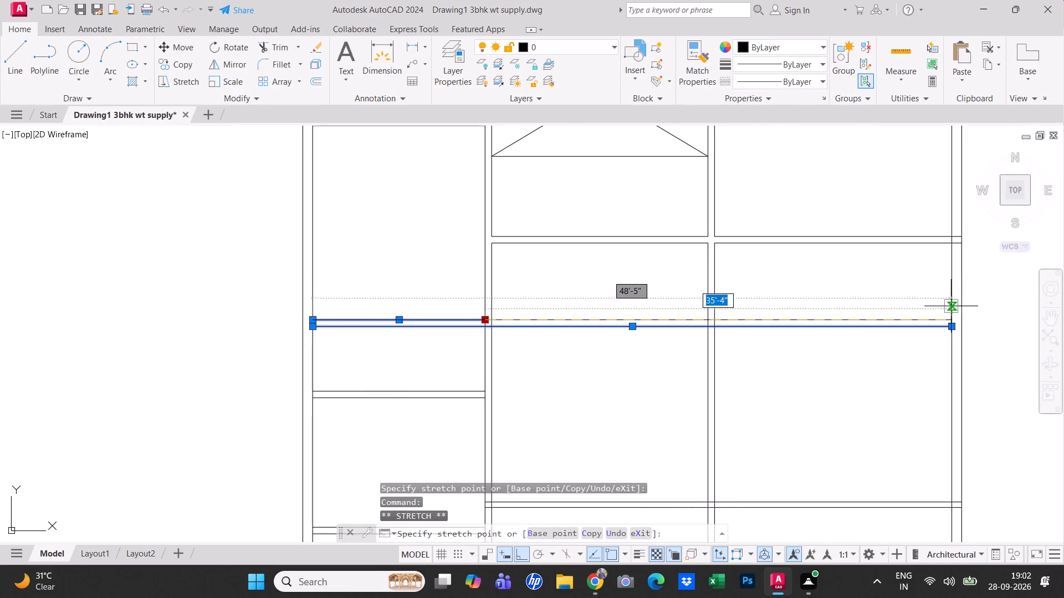
{"action": "left_click", "coordinate": [945, 317]}
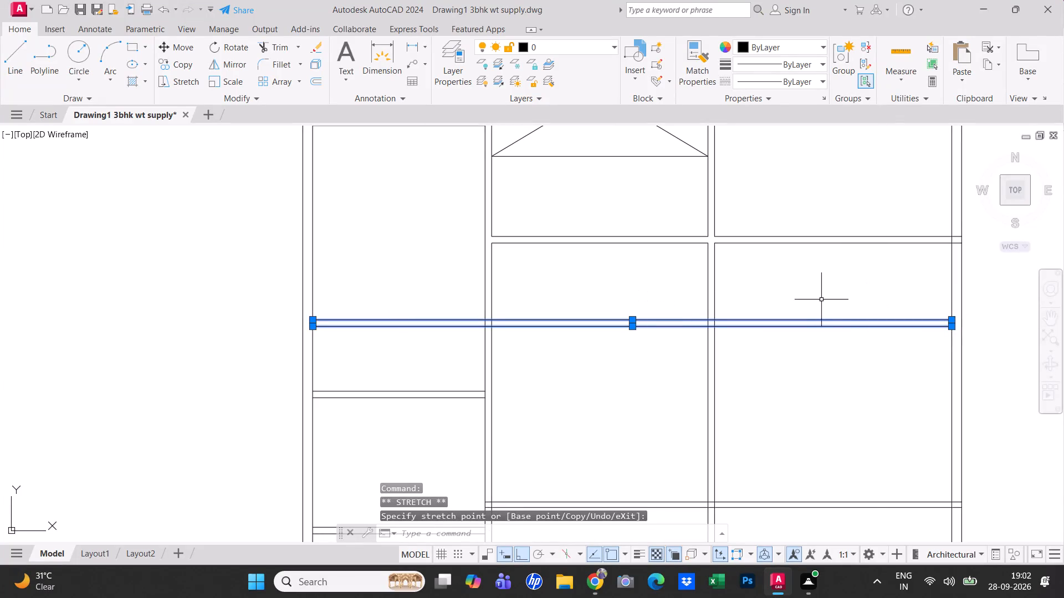
{"action": "middle_click_drag", "start_coordinate": [832, 298], "coordinate": [827, 373]}
{"action": "key", "text": "Escape"}
{"action": "key", "text": "space"}
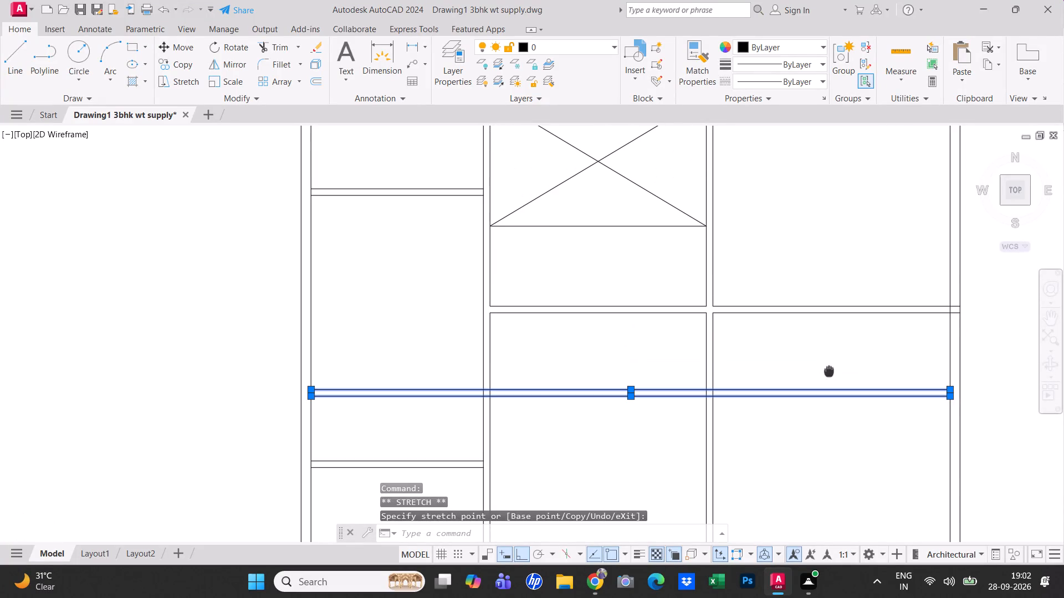
Save the drawing.
{"action": "key", "text": "ctrl+s"}
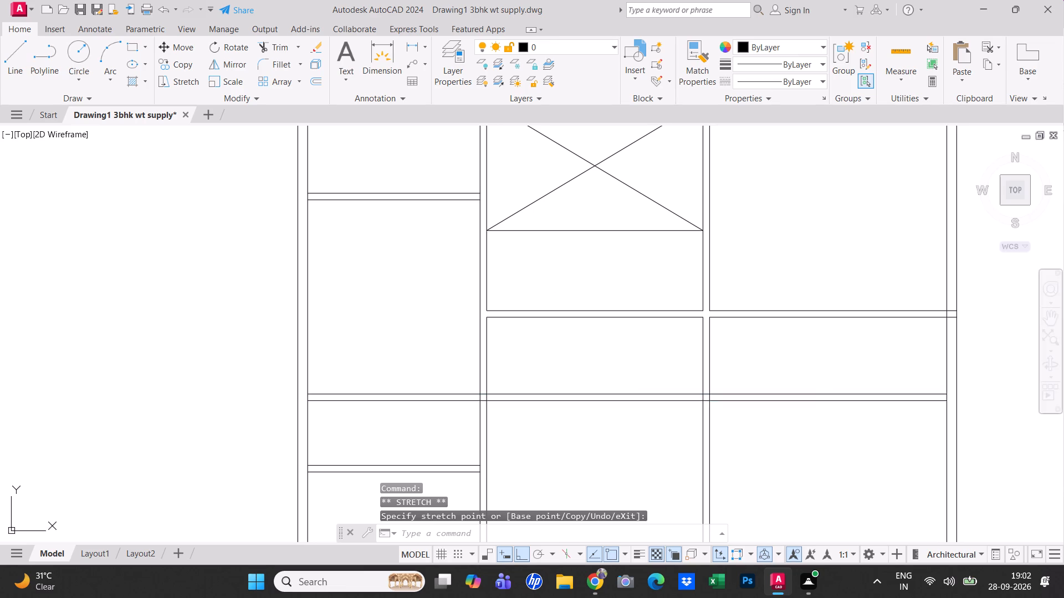
Stretch the upper line of the left column's first partition across the plan to the inner face of the right outer wall.
{"action": "scroll", "coordinate": [688, 357], "scroll_direction": "down", "scroll_amount": 2}
{"action": "scroll", "coordinate": [735, 364], "scroll_direction": "down", "scroll_amount": 6}
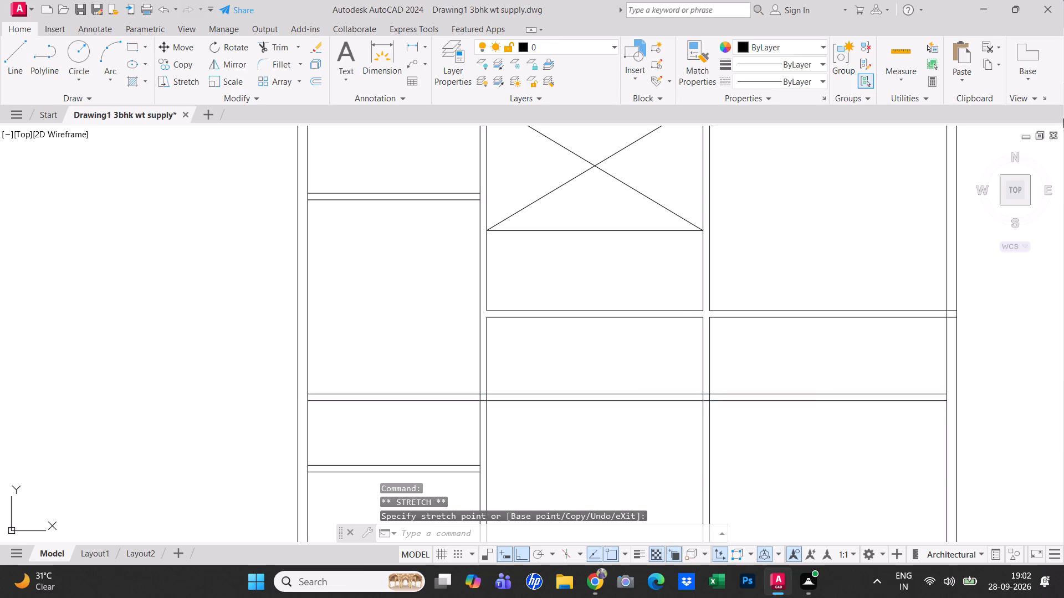
{"action": "middle_click_drag", "start_coordinate": [663, 285], "coordinate": [505, 252]}
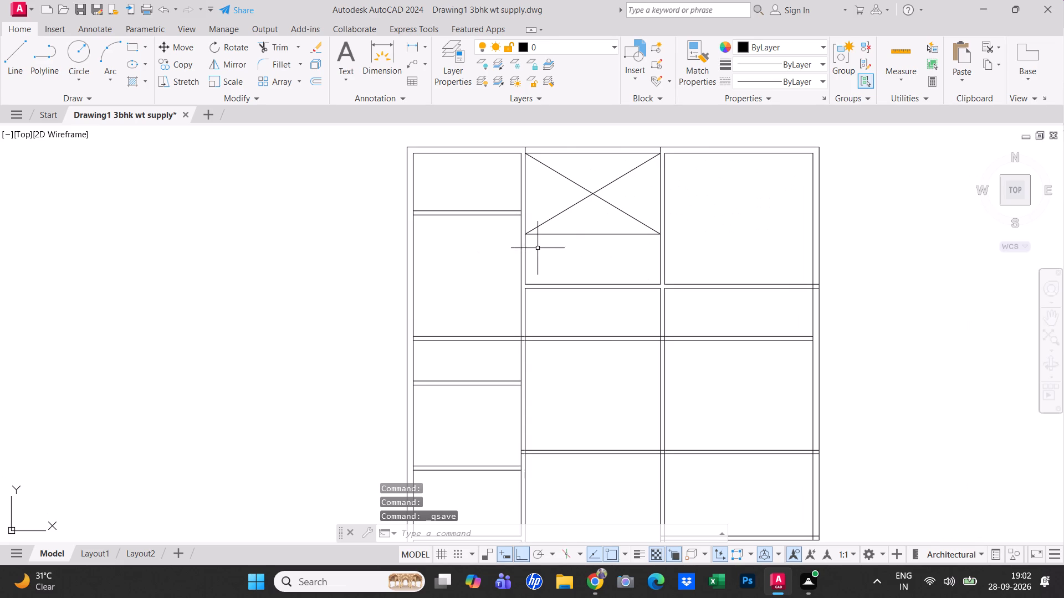
{"action": "scroll", "coordinate": [450, 214], "scroll_direction": "up", "scroll_amount": 1}
{"action": "left_click", "coordinate": [470, 234]}
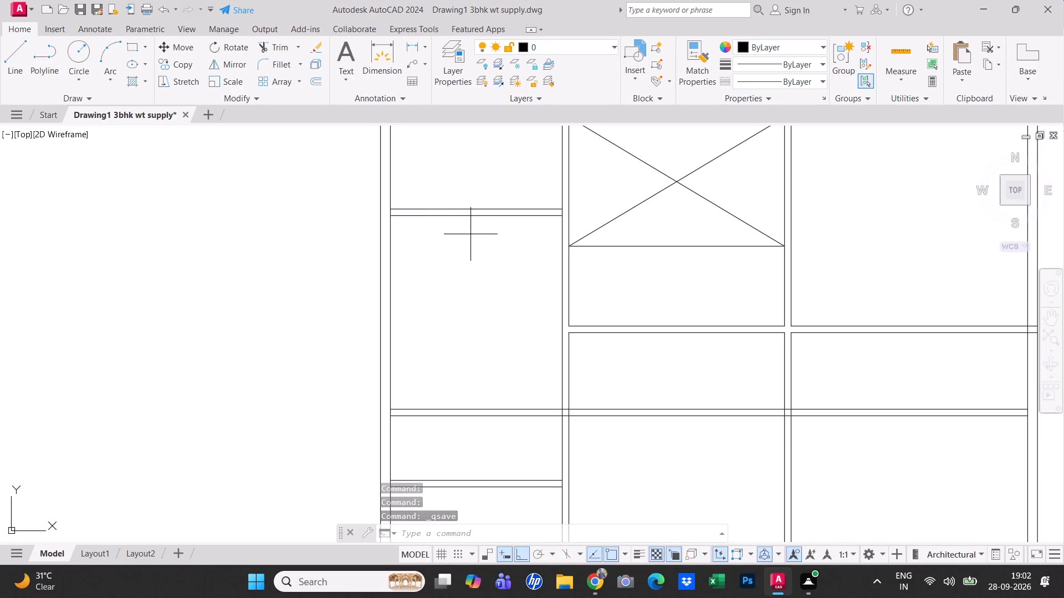
{"action": "left_click", "coordinate": [449, 193]}
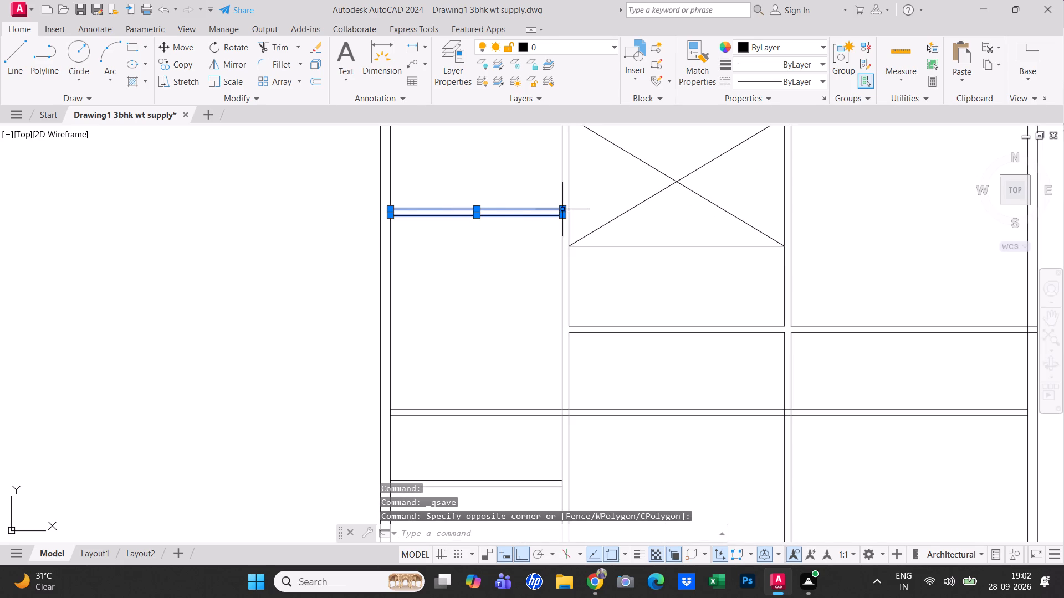
{"action": "left_click", "coordinate": [565, 208]}
{"action": "middle_click_drag", "start_coordinate": [694, 197], "coordinate": [525, 212]}
{"action": "scroll", "coordinate": [525, 212], "scroll_direction": "down", "scroll_amount": 1}
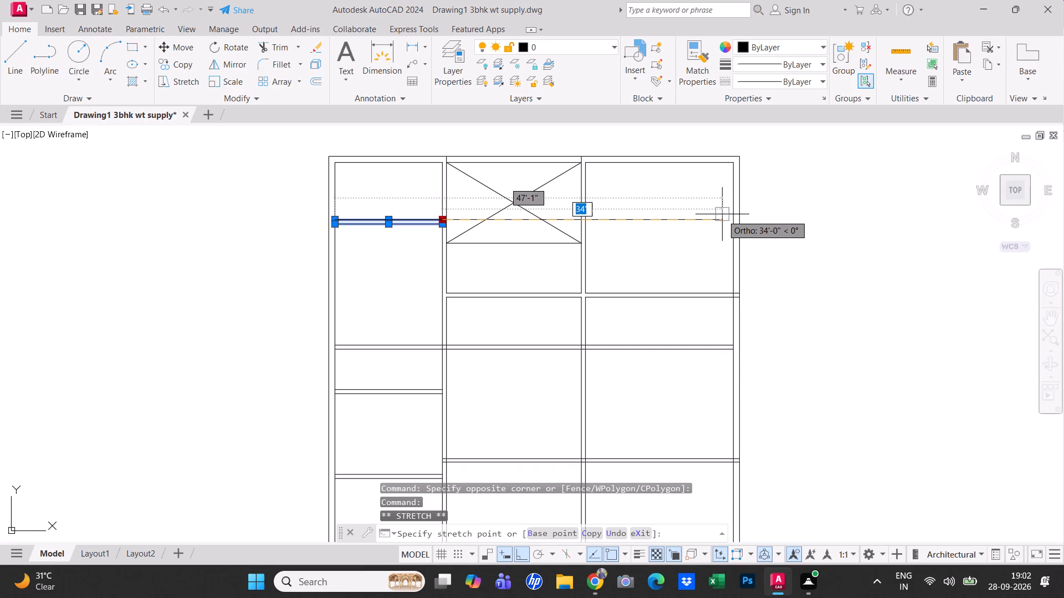
{"action": "scroll", "coordinate": [711, 227], "scroll_direction": "up", "scroll_amount": 3}
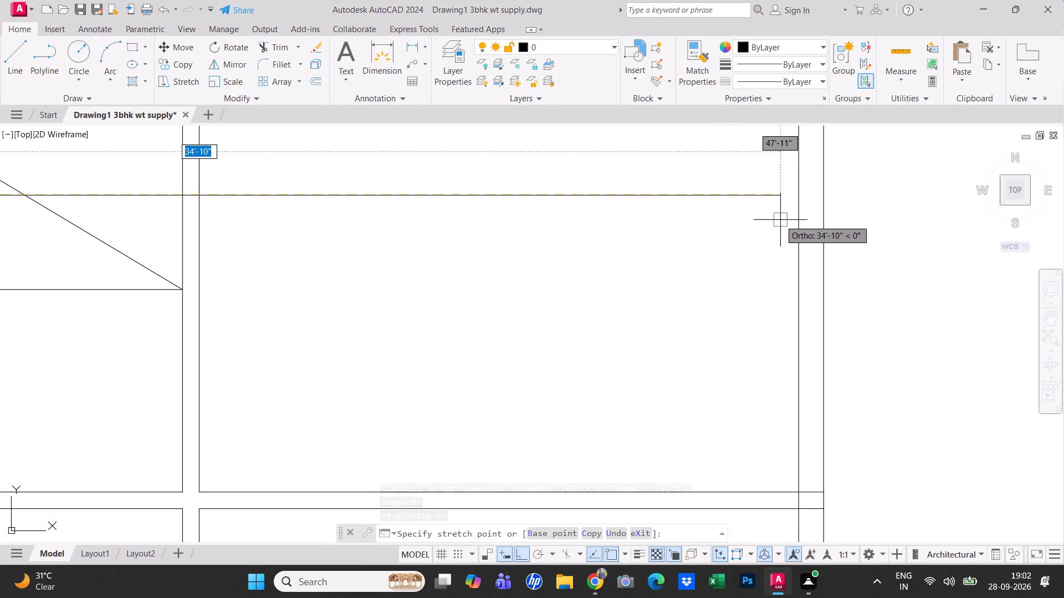
{"action": "left_click", "coordinate": [800, 197]}
{"action": "scroll", "coordinate": [795, 203], "scroll_direction": "down", "scroll_amount": 3}
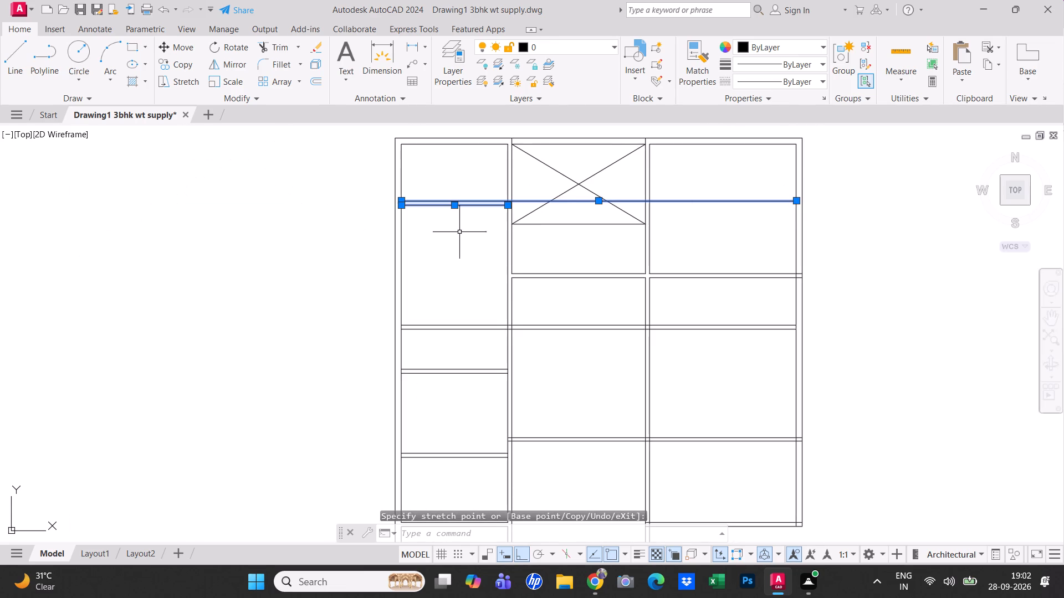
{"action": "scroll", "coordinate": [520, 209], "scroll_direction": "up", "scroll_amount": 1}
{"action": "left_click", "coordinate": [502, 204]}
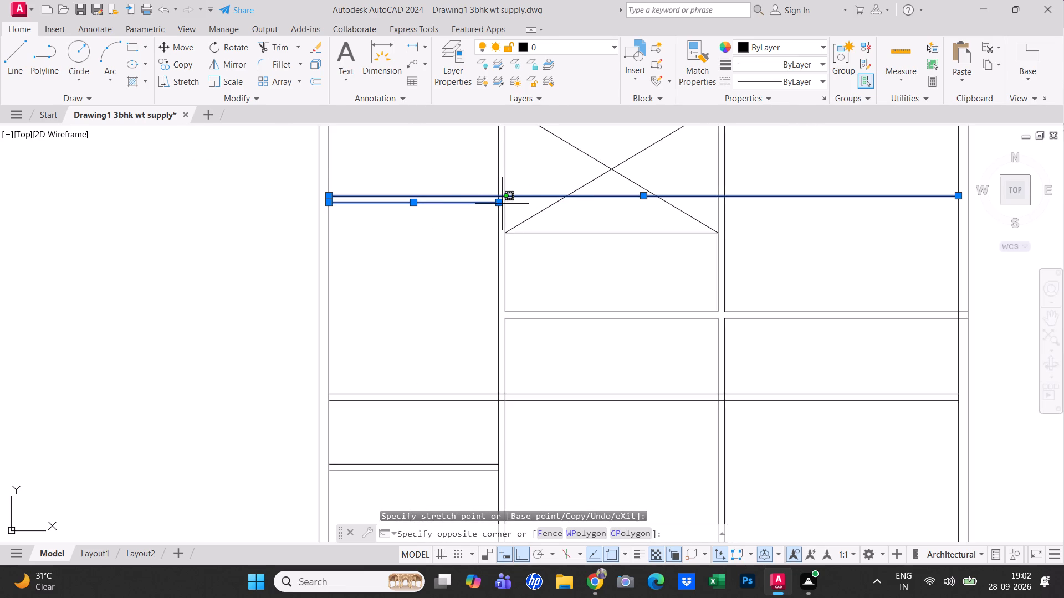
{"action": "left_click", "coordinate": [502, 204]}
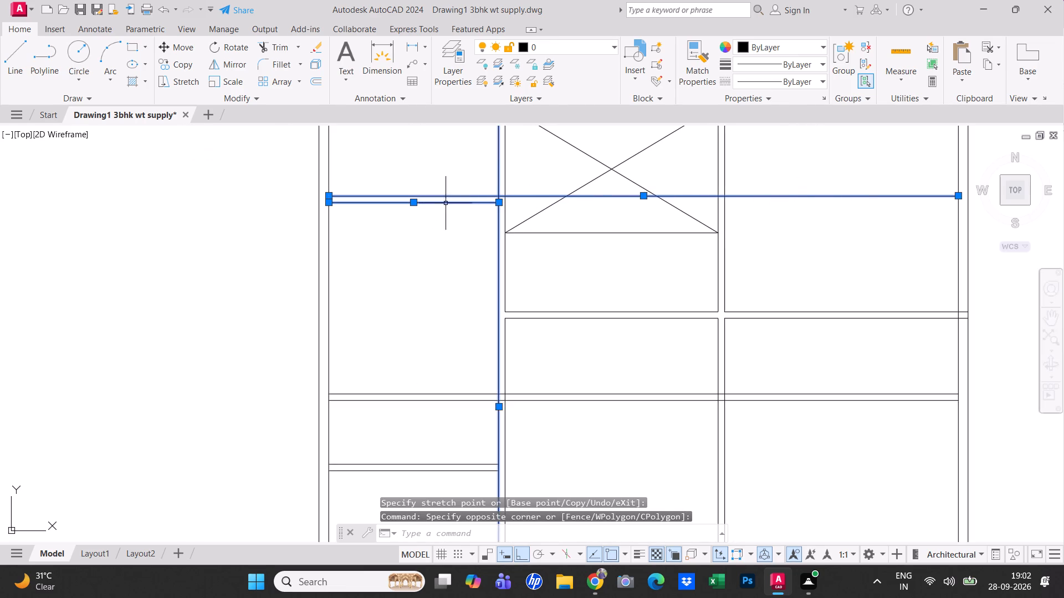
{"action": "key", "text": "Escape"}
Stretch the lower line of the left column's first partition across the plan to the inner face of the right outer wall.
{"action": "left_click", "coordinate": [493, 202]}
{"action": "left_click", "coordinate": [497, 201]}
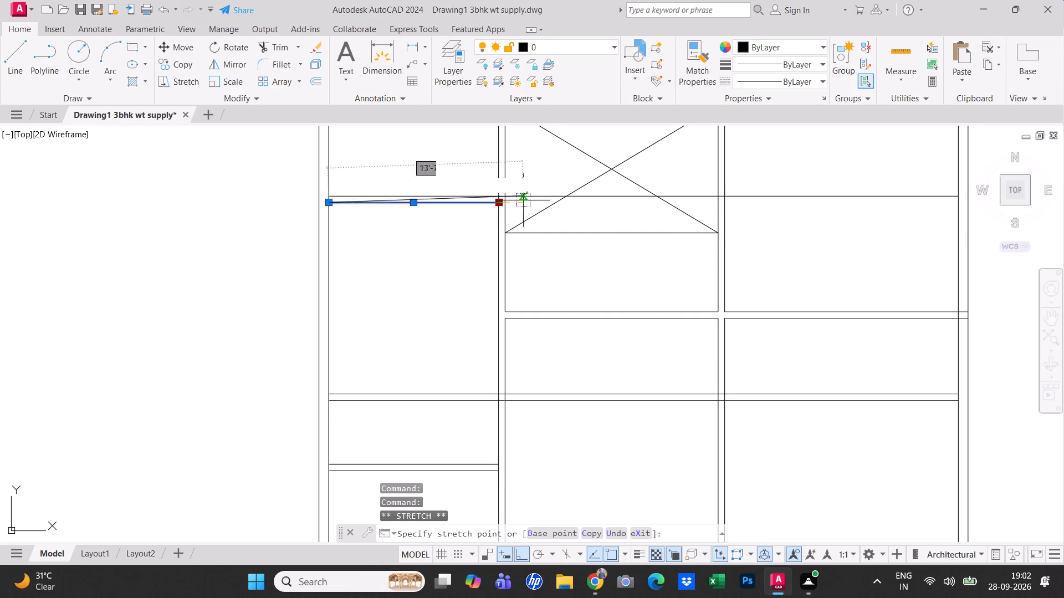
{"action": "left_click", "coordinate": [963, 206]}
{"action": "key", "text": "Escape"}
{"action": "middle_click_drag", "start_coordinate": [844, 267], "coordinate": [800, 278]}
{"action": "key", "text": "Escape"}
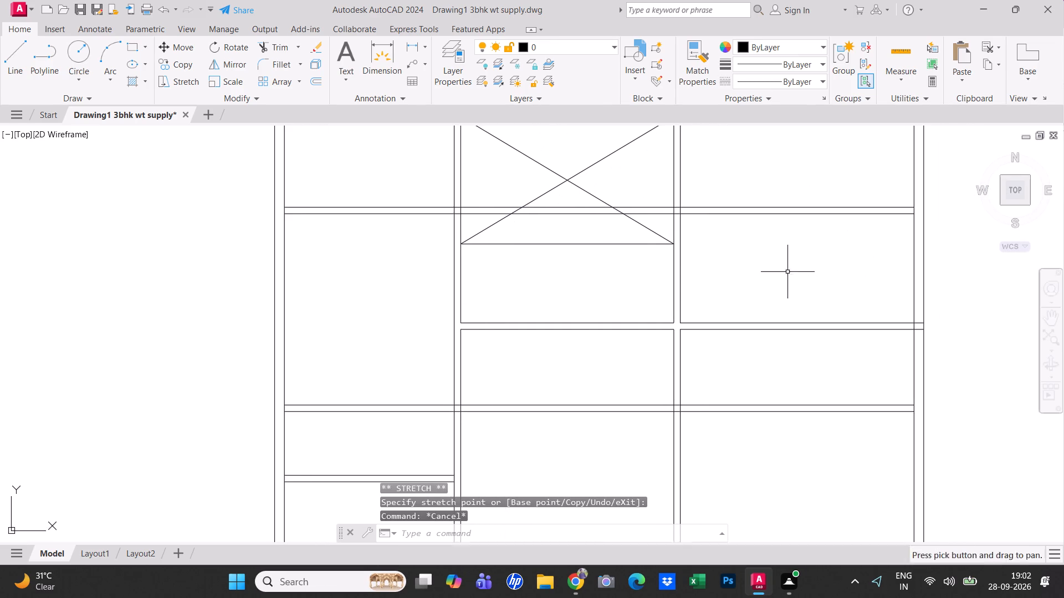
Trim the first partition's two lines where they cross the left and middle portions of the crossed rectangle.
{"action": "key", "text": "t"}
{"action": "key", "text": "r"}
{"action": "key", "text": "space"}
{"action": "left_click", "coordinate": [551, 226]}
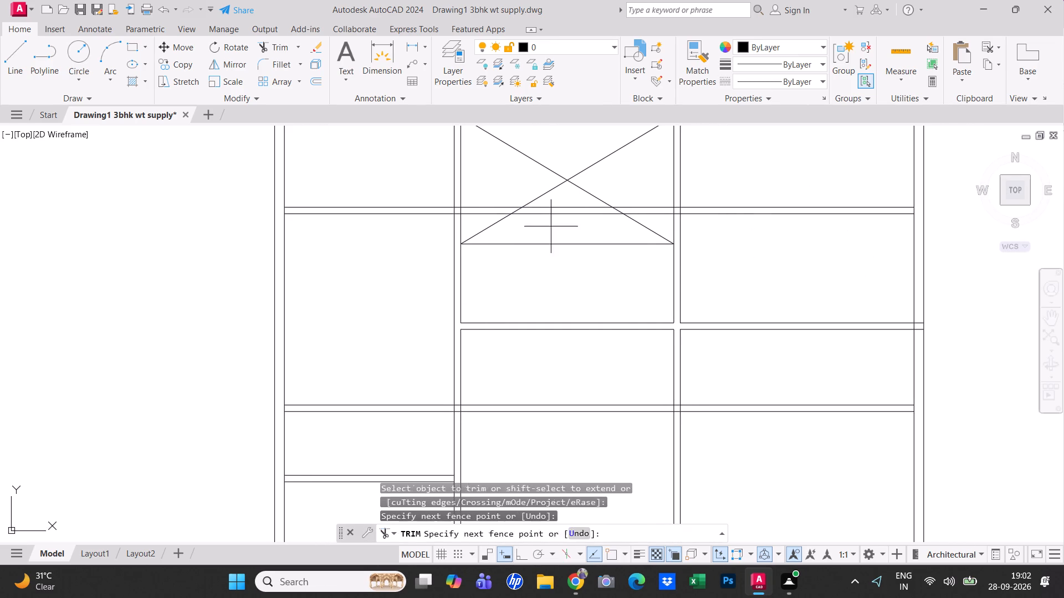
{"action": "left_click", "coordinate": [554, 203]}
{"action": "left_click", "coordinate": [479, 220]}
{"action": "left_click", "coordinate": [480, 197]}
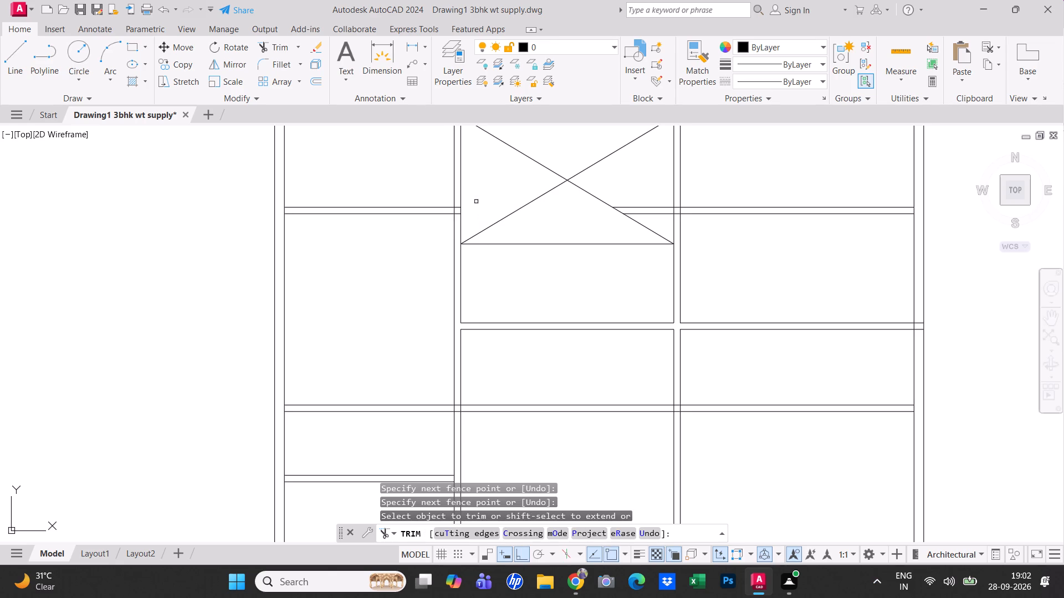
Trim the overlapping lines where the first partition meets the left outer wall and the left interior wall.
{"action": "scroll", "coordinate": [293, 214], "scroll_direction": "up", "scroll_amount": 2}
{"action": "left_click", "coordinate": [273, 207]}
{"action": "left_click", "coordinate": [265, 205]}
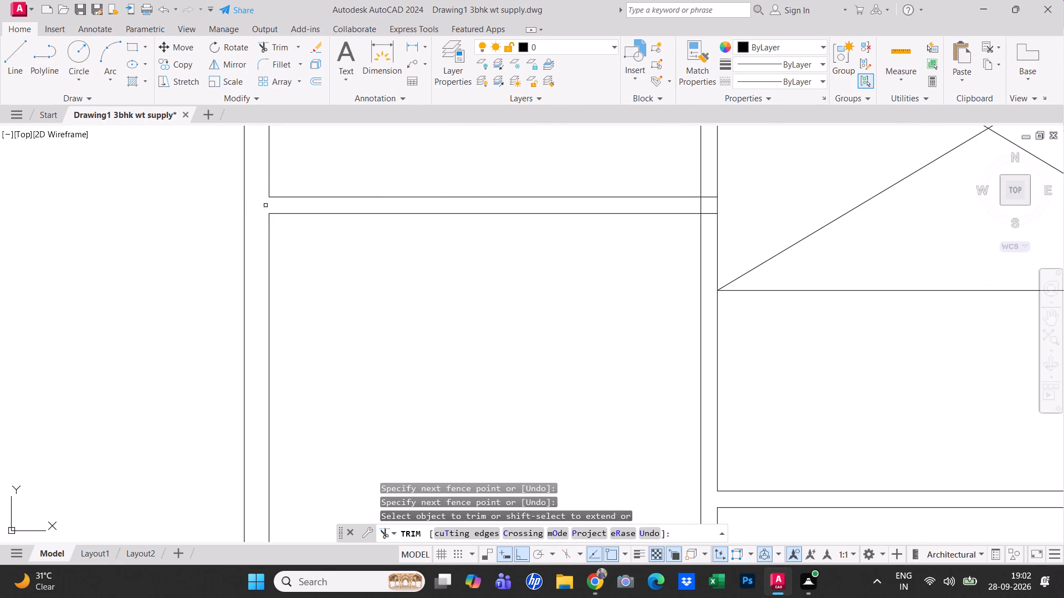
{"action": "scroll", "coordinate": [405, 218], "scroll_direction": "down", "scroll_amount": 2}
{"action": "scroll", "coordinate": [538, 209], "scroll_direction": "up", "scroll_amount": 3}
{"action": "left_click", "coordinate": [518, 205]}
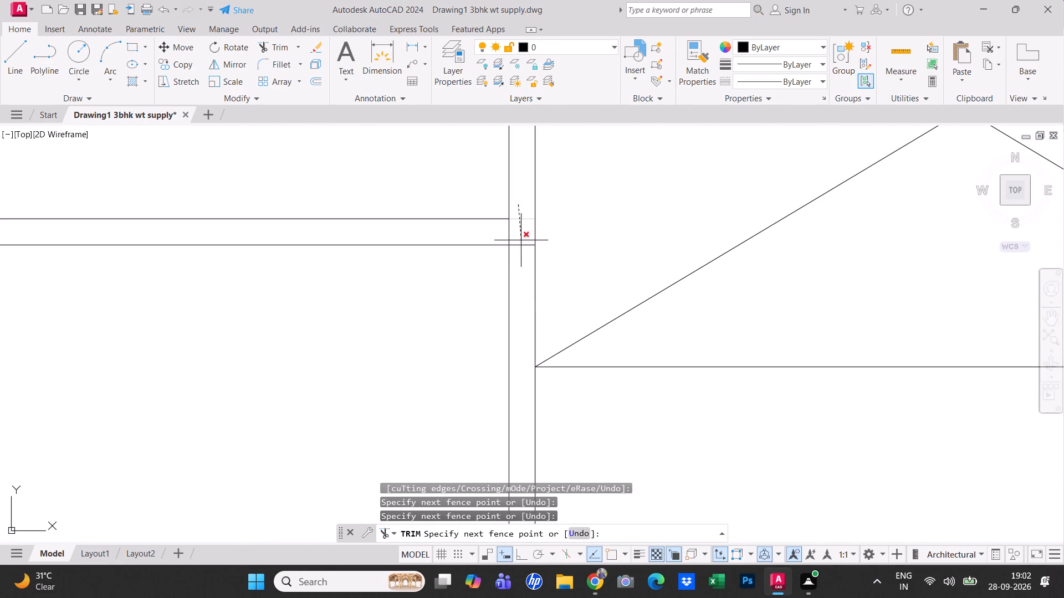
{"action": "left_click", "coordinate": [522, 257]}
{"action": "left_click", "coordinate": [520, 231]}
{"action": "left_click", "coordinate": [493, 231]}
{"action": "scroll", "coordinate": [493, 231], "scroll_direction": "down", "scroll_amount": 4}
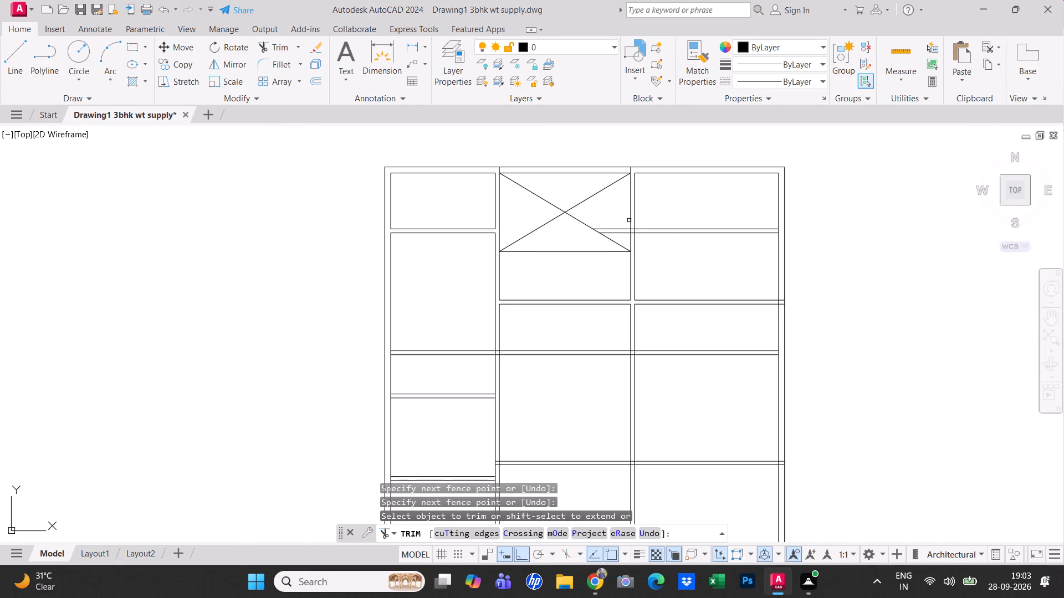
Trim the first partition's remaining lines from the crossed rectangle and clean up its junction with the right interior wall.
{"action": "scroll", "coordinate": [627, 226], "scroll_direction": "up", "scroll_amount": 3}
{"action": "left_click", "coordinate": [611, 226]}
{"action": "left_click", "coordinate": [612, 264]}
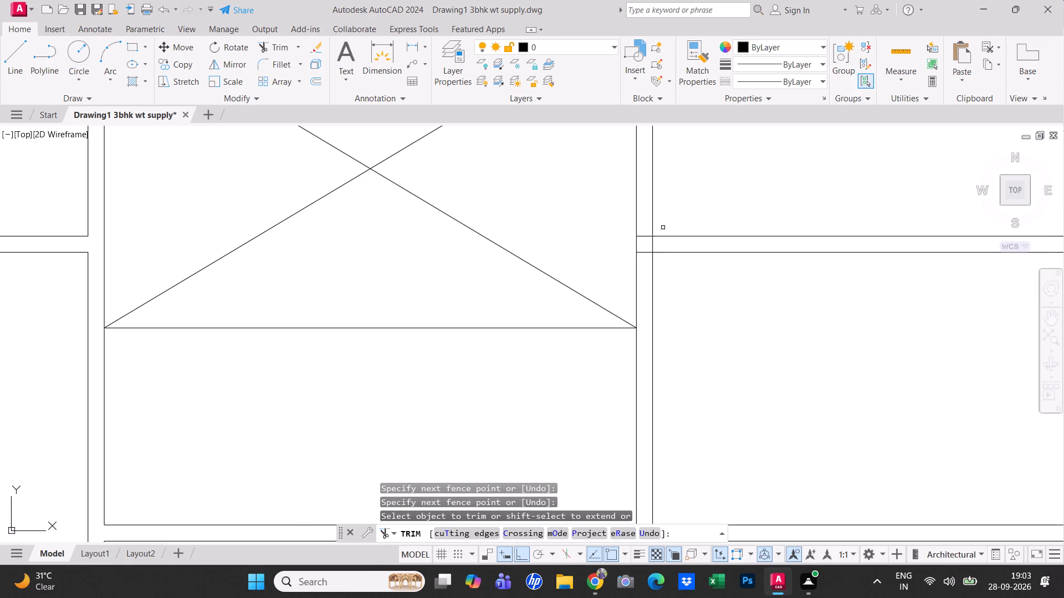
{"action": "left_click", "coordinate": [641, 232]}
{"action": "left_click", "coordinate": [646, 263]}
{"action": "left_click", "coordinate": [641, 245]}
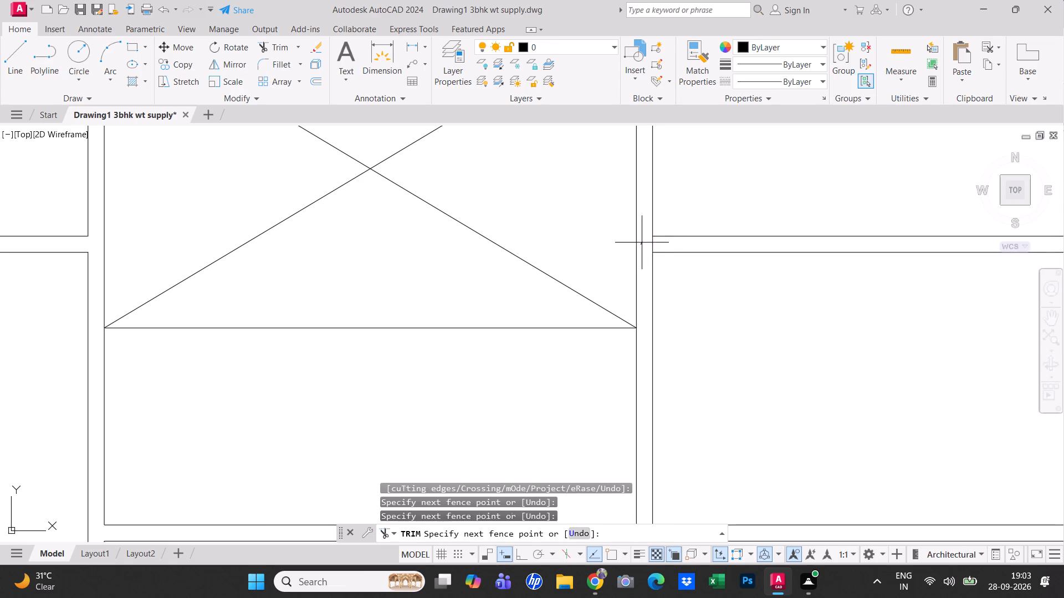
{"action": "left_click", "coordinate": [669, 240]}
Trim the right outer wall's inner line between the first partition's two lines to open the junction.
{"action": "scroll", "coordinate": [661, 248], "scroll_direction": "down", "scroll_amount": 4}
{"action": "scroll", "coordinate": [738, 245], "scroll_direction": "up", "scroll_amount": 5}
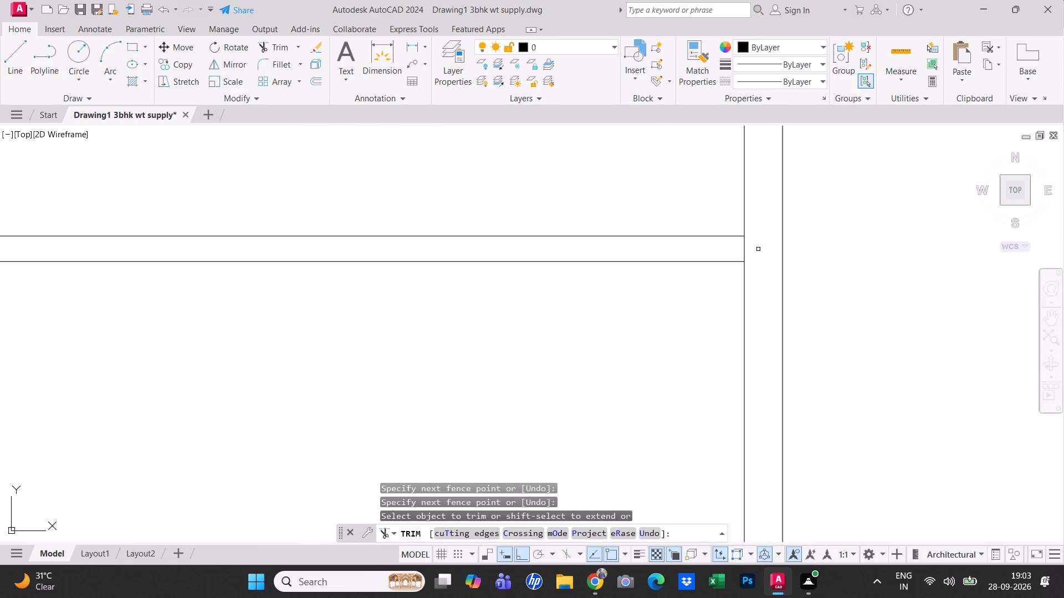
{"action": "left_click", "coordinate": [756, 249]}
{"action": "left_click", "coordinate": [720, 242]}
{"action": "scroll", "coordinate": [720, 244], "scroll_direction": "down", "scroll_amount": 5}
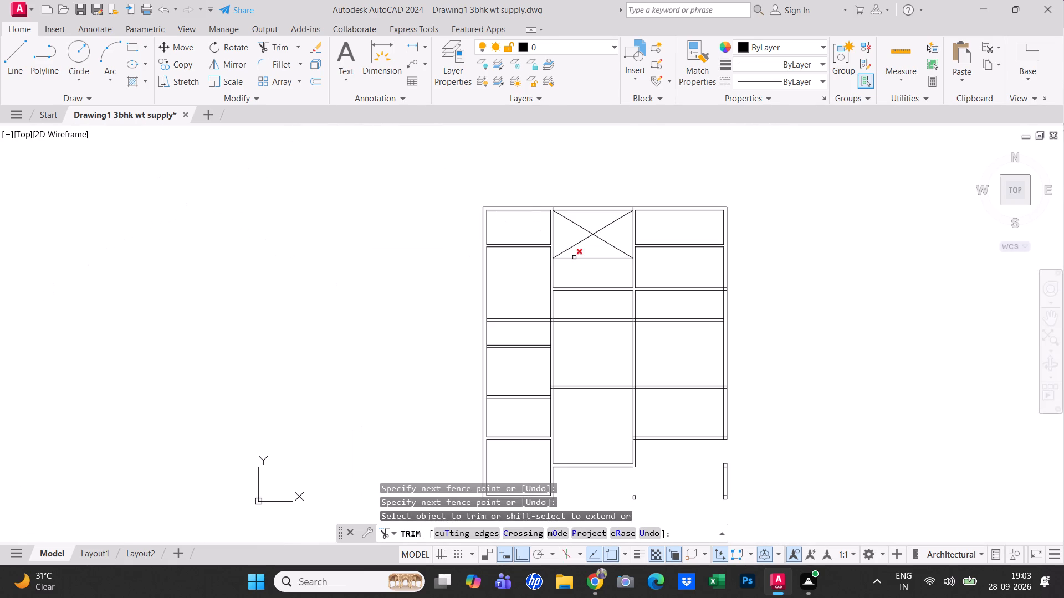
Trim the double partition lines out of the right column between the first and second full-width partitions.
{"action": "scroll", "coordinate": [607, 280], "scroll_direction": "up", "scroll_amount": 1}
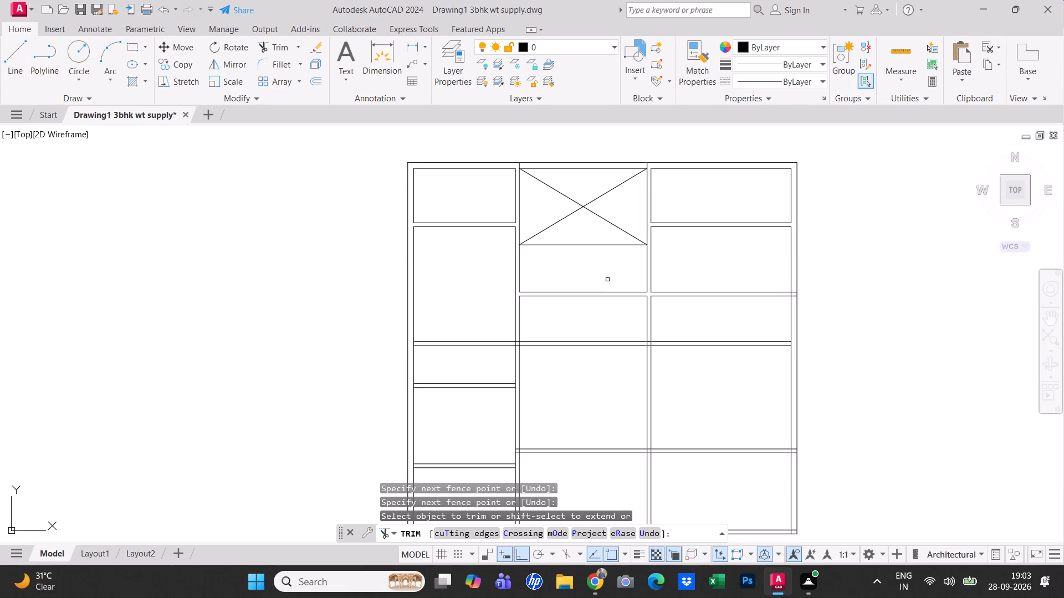
{"action": "left_click", "coordinate": [678, 314]}
{"action": "left_click", "coordinate": [676, 280]}
Trim the second partition out of the middle column and clean up its junction with the left interior wall.
{"action": "left_click", "coordinate": [607, 369]}
{"action": "left_click", "coordinate": [581, 322]}
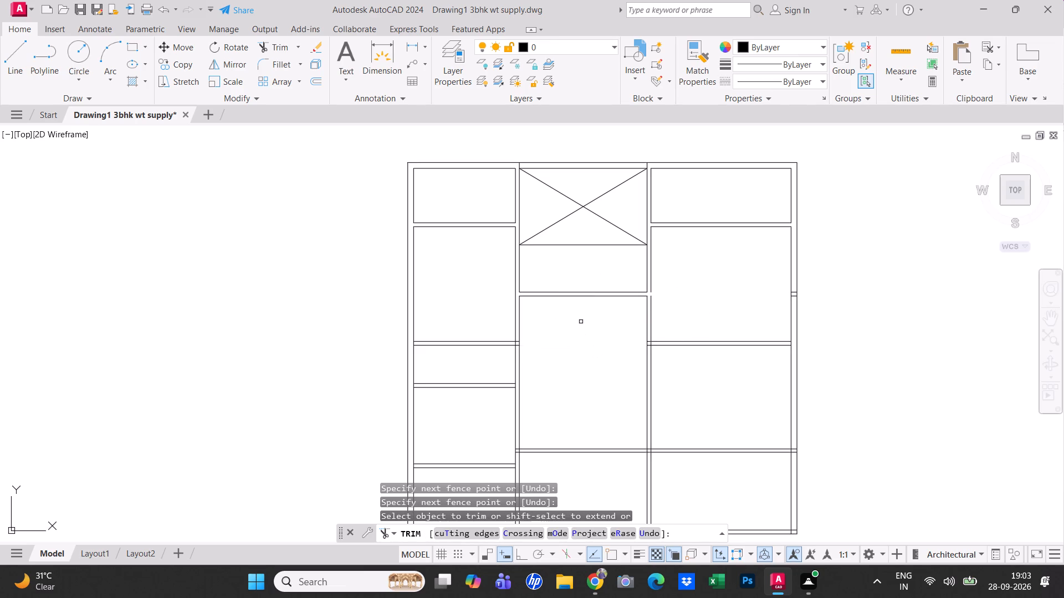
{"action": "scroll", "coordinate": [523, 348], "scroll_direction": "up", "scroll_amount": 1}
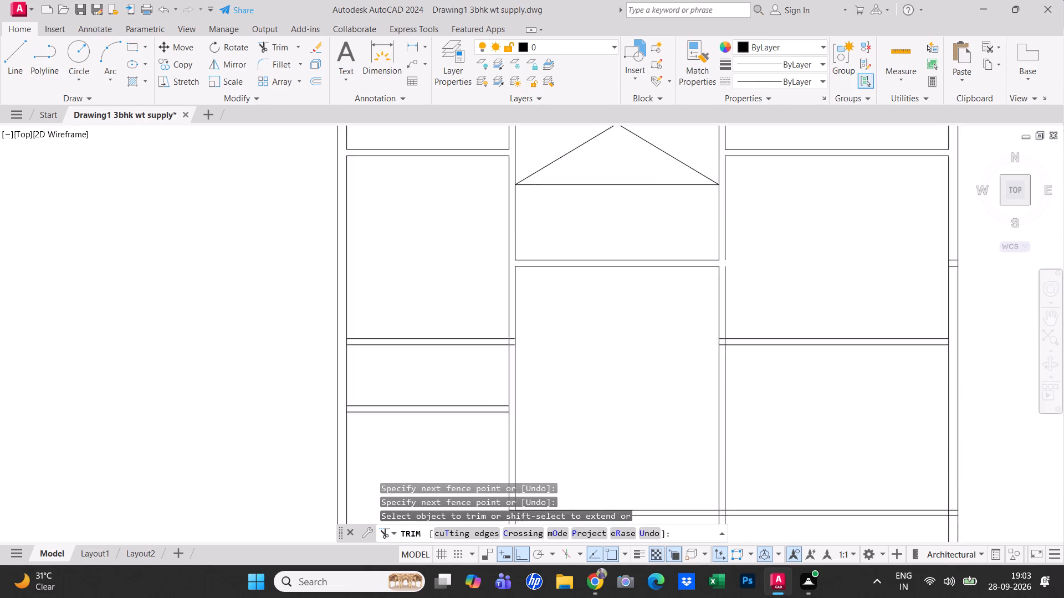
{"action": "scroll", "coordinate": [523, 348], "scroll_direction": "up", "scroll_amount": 2}
{"action": "left_click", "coordinate": [473, 340]}
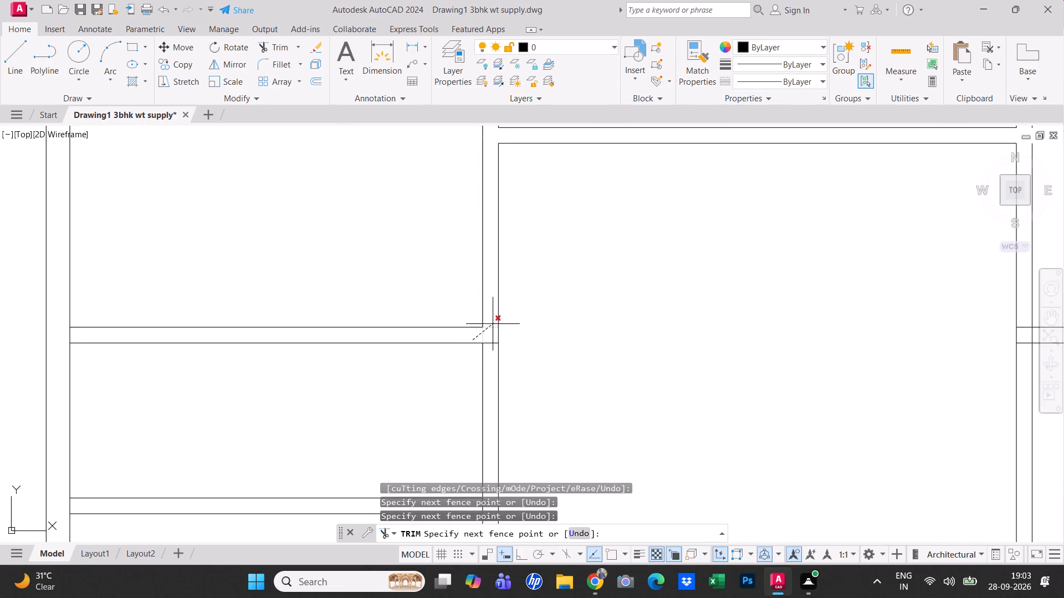
{"action": "left_click", "coordinate": [493, 324]}
{"action": "left_click", "coordinate": [493, 338]}
{"action": "left_click", "coordinate": [492, 350]}
Trim the overlapping lines where the second partition meets the right interior wall.
{"action": "scroll", "coordinate": [492, 350], "scroll_direction": "down", "scroll_amount": 2}
{"action": "scroll", "coordinate": [721, 354], "scroll_direction": "down", "scroll_amount": 1}
{"action": "scroll", "coordinate": [691, 340], "scroll_direction": "up", "scroll_amount": 3}
{"action": "left_click", "coordinate": [749, 367]}
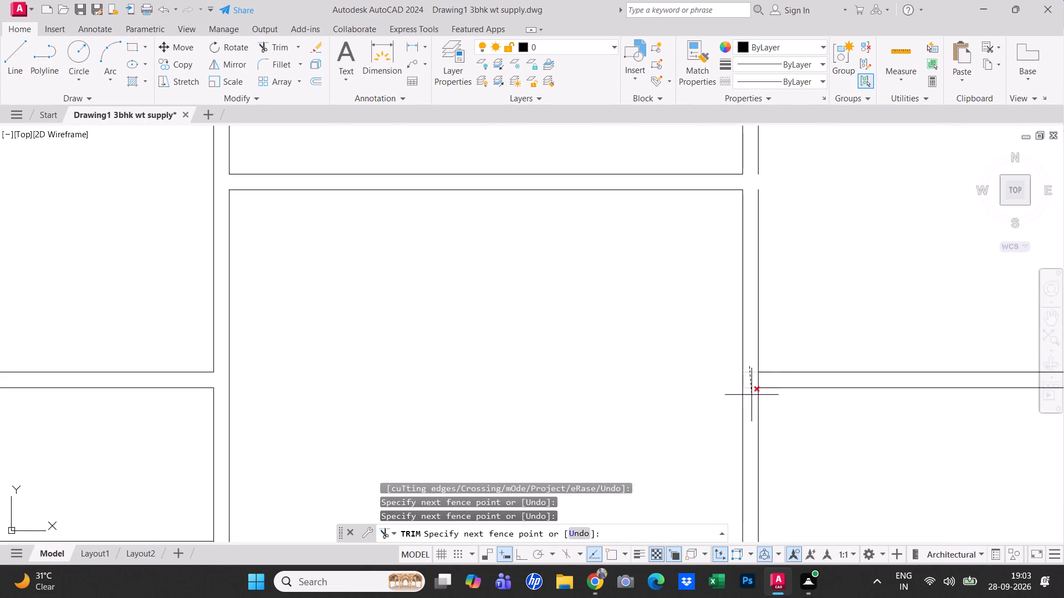
{"action": "left_click", "coordinate": [751, 396]}
{"action": "left_click", "coordinate": [750, 382]}
{"action": "left_click", "coordinate": [769, 380]}
{"action": "scroll", "coordinate": [761, 380], "scroll_direction": "down", "scroll_amount": 4}
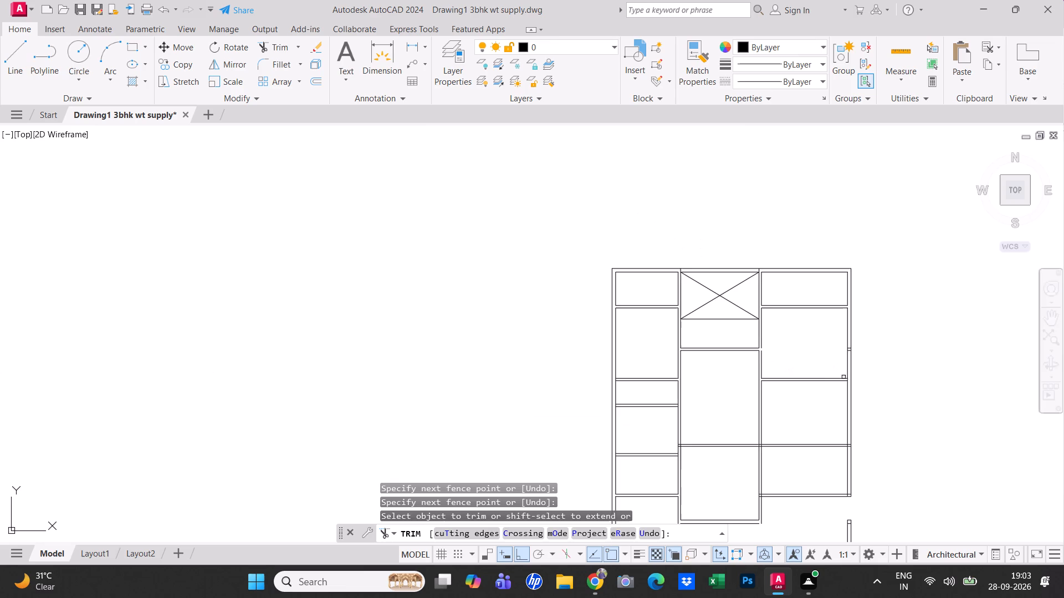
Trim the leftover partition stubs inside the right outer wall above the second partition.
{"action": "scroll", "coordinate": [842, 380], "scroll_direction": "up", "scroll_amount": 2}
{"action": "scroll", "coordinate": [860, 326], "scroll_direction": "up", "scroll_amount": 1}
{"action": "left_click", "coordinate": [852, 314]}
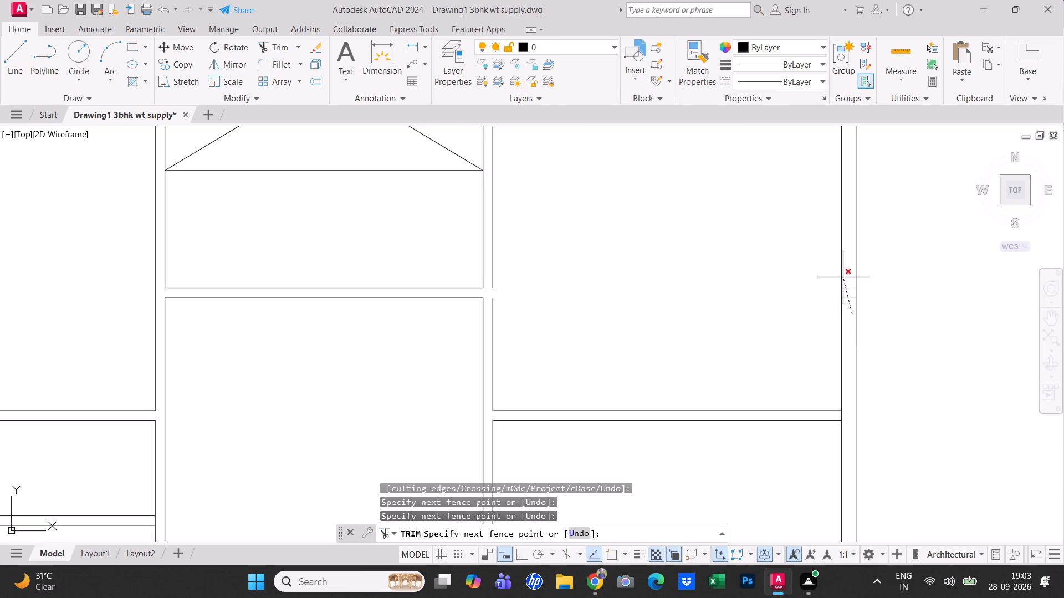
{"action": "left_click", "coordinate": [848, 279]}
{"action": "scroll", "coordinate": [847, 306], "scroll_direction": "down", "scroll_amount": 3}
{"action": "key", "text": "Escape"}
{"action": "key", "text": "Escape"}
Join the two segments of the right interior wall's outer line between the first and second partitions.
{"action": "scroll", "coordinate": [842, 286], "scroll_direction": "up", "scroll_amount": 2}
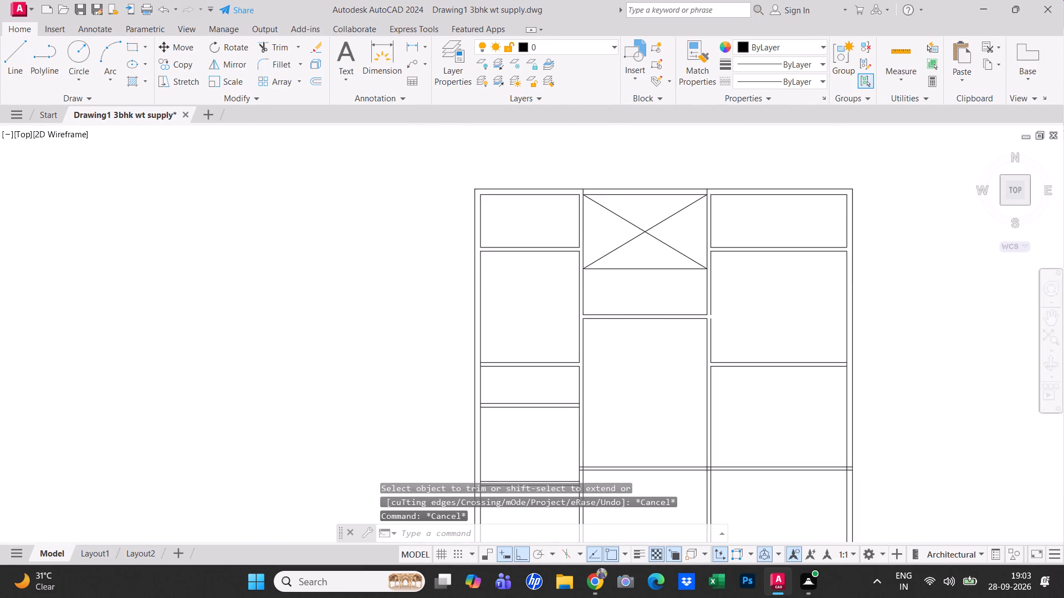
{"action": "left_click", "coordinate": [638, 343]}
{"action": "left_click", "coordinate": [630, 328]}
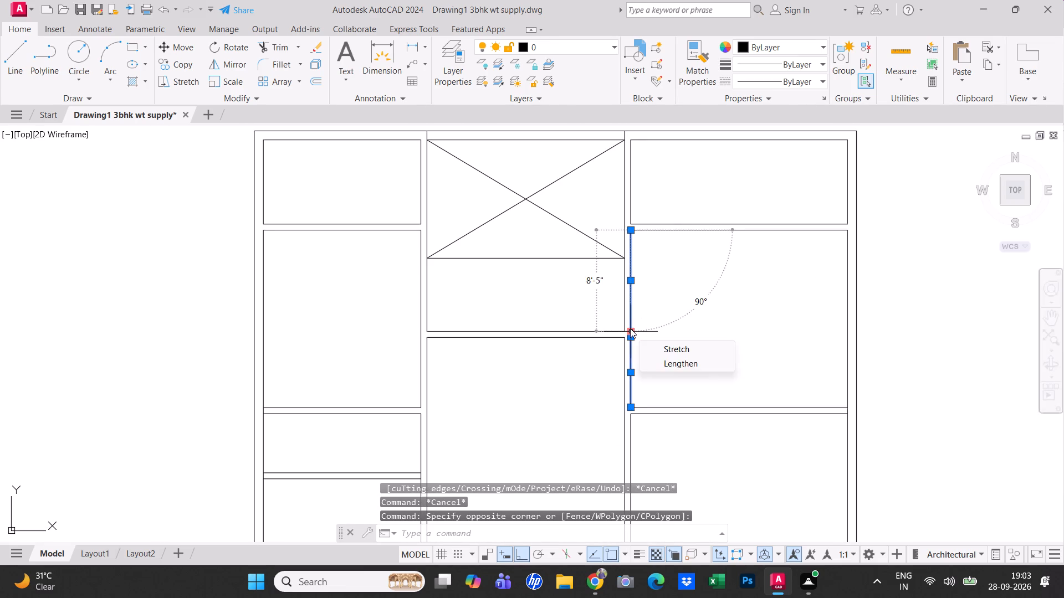
{"action": "type", "text": "j"}
{"action": "key", "text": "space"}
{"action": "scroll", "coordinate": [667, 337], "scroll_direction": "down", "scroll_amount": 1}
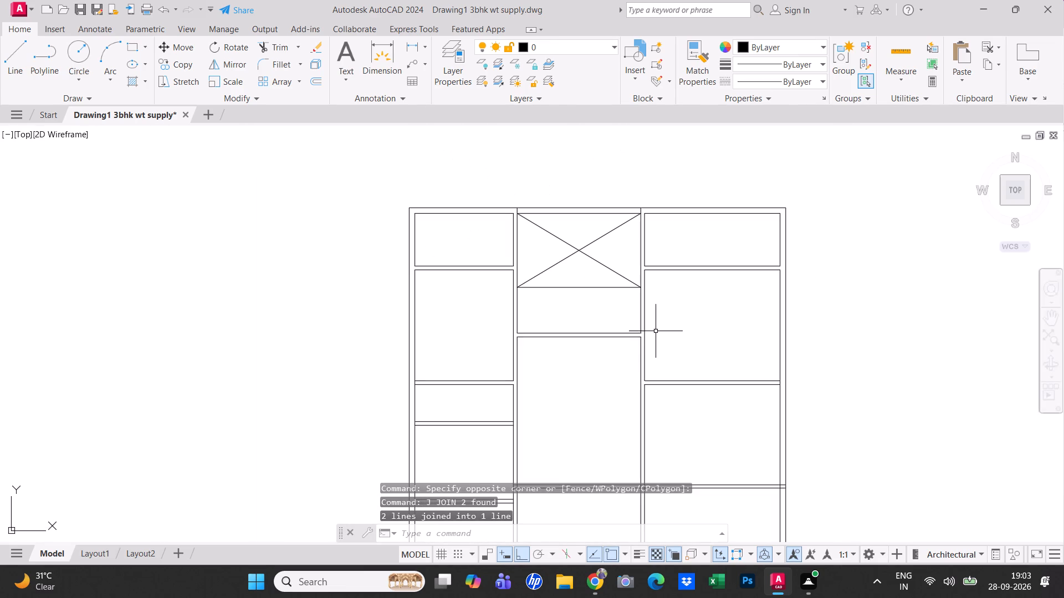
Examine the partition layout across the plan, especially the lower middle and right columns.
{"action": "middle_click_drag", "start_coordinate": [607, 348], "coordinate": [597, 321]}
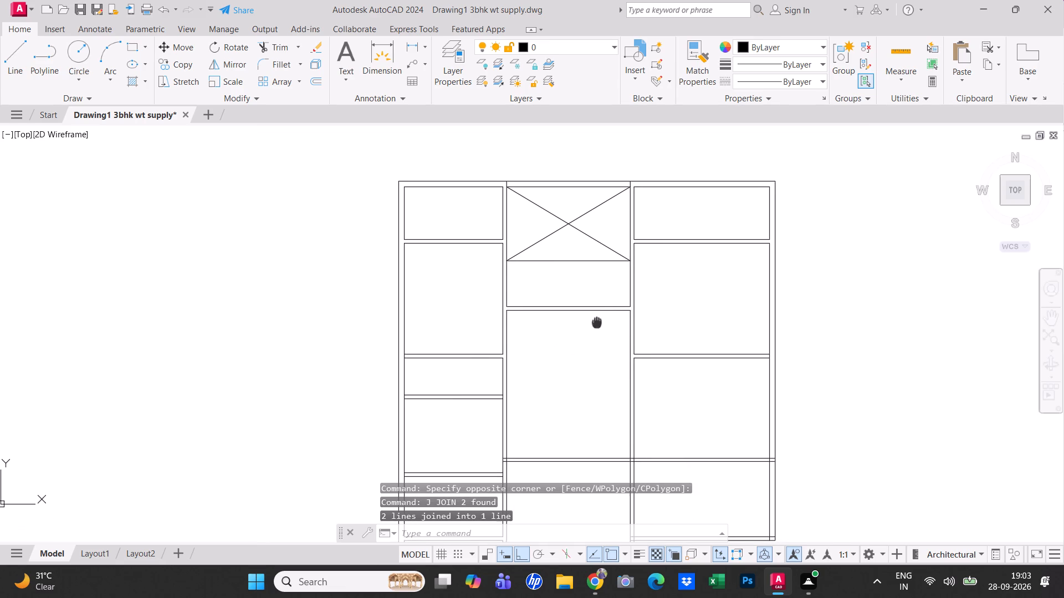
{"action": "middle_click_drag", "start_coordinate": [597, 321], "coordinate": [594, 319]}
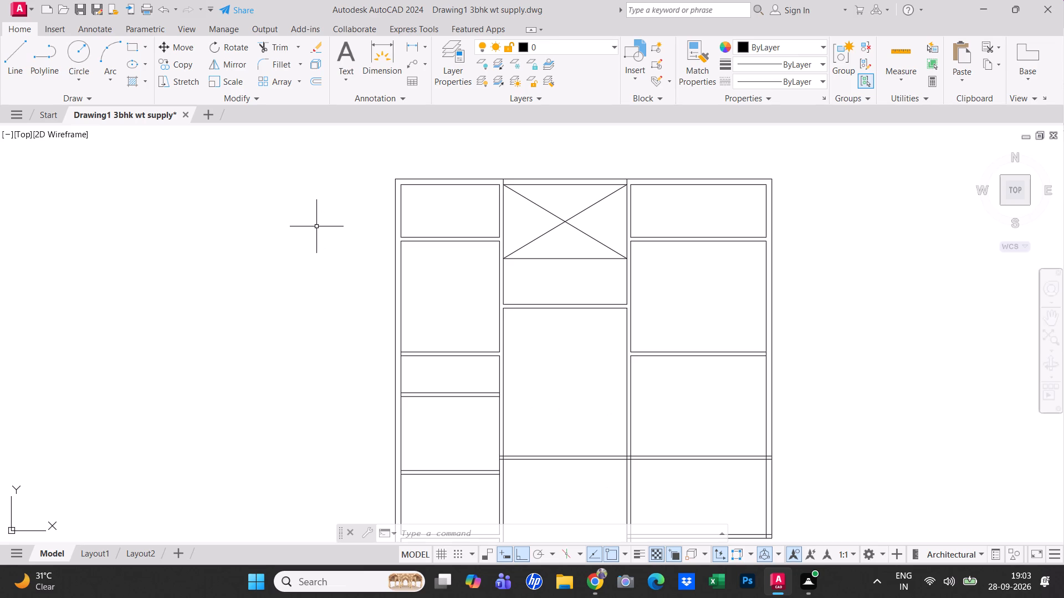
{"action": "middle_click_drag", "start_coordinate": [643, 361], "coordinate": [612, 212]}
{"action": "scroll", "coordinate": [662, 310], "scroll_direction": "up", "scroll_amount": 1}
{"action": "scroll", "coordinate": [662, 310], "scroll_direction": "down", "scroll_amount": 1}
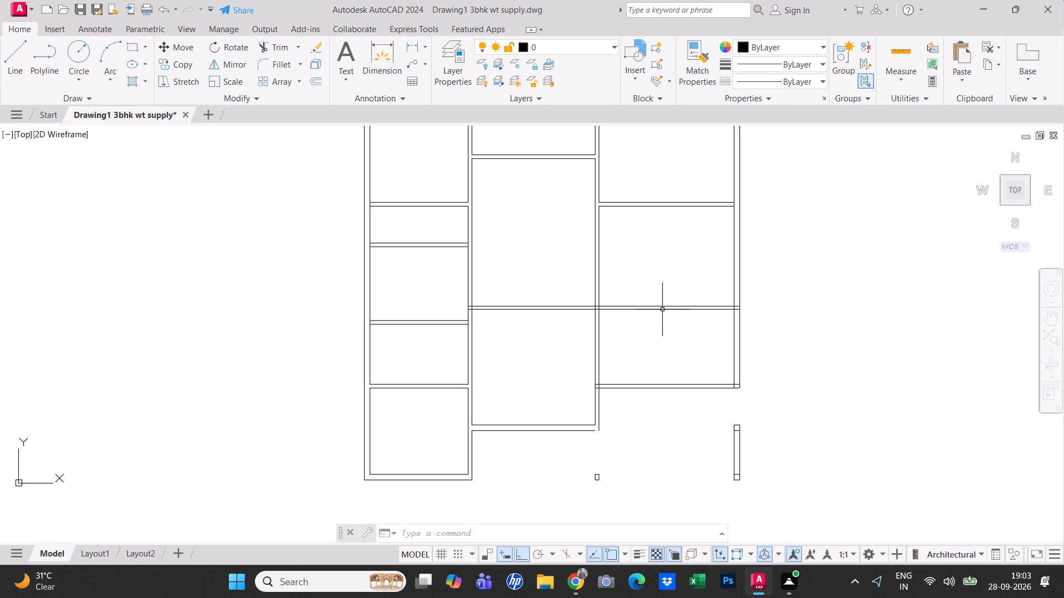
{"action": "scroll", "coordinate": [662, 310], "scroll_direction": "up", "scroll_amount": 1}
{"action": "scroll", "coordinate": [586, 316], "scroll_direction": "down", "scroll_amount": 1}
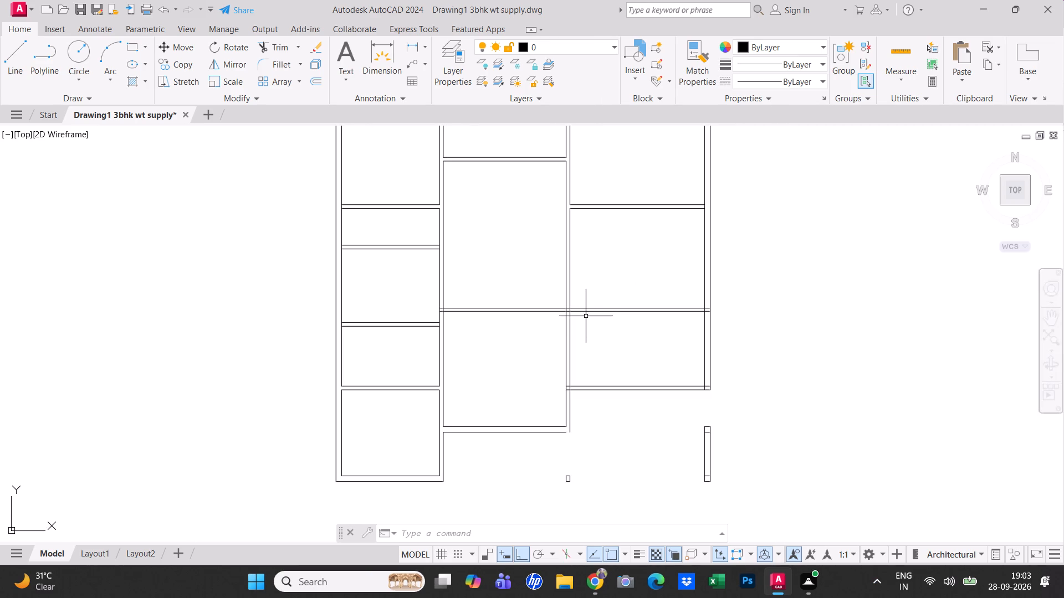
{"action": "scroll", "coordinate": [586, 313], "scroll_direction": "down", "scroll_amount": 2}
{"action": "middle_click_drag", "start_coordinate": [602, 284], "coordinate": [688, 254]}
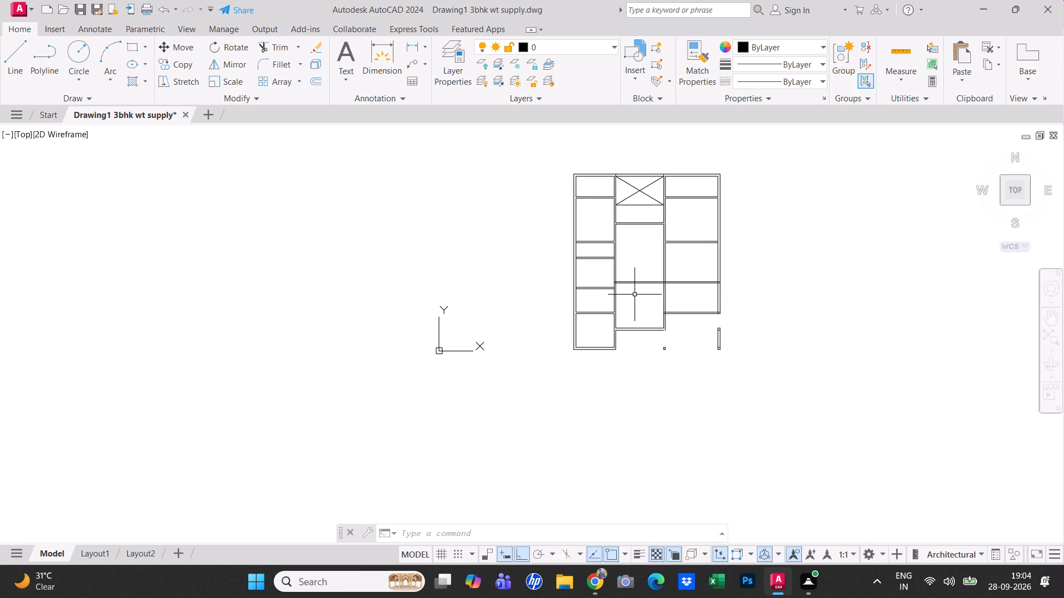
{"action": "middle_click_drag", "start_coordinate": [625, 261], "coordinate": [625, 295]}
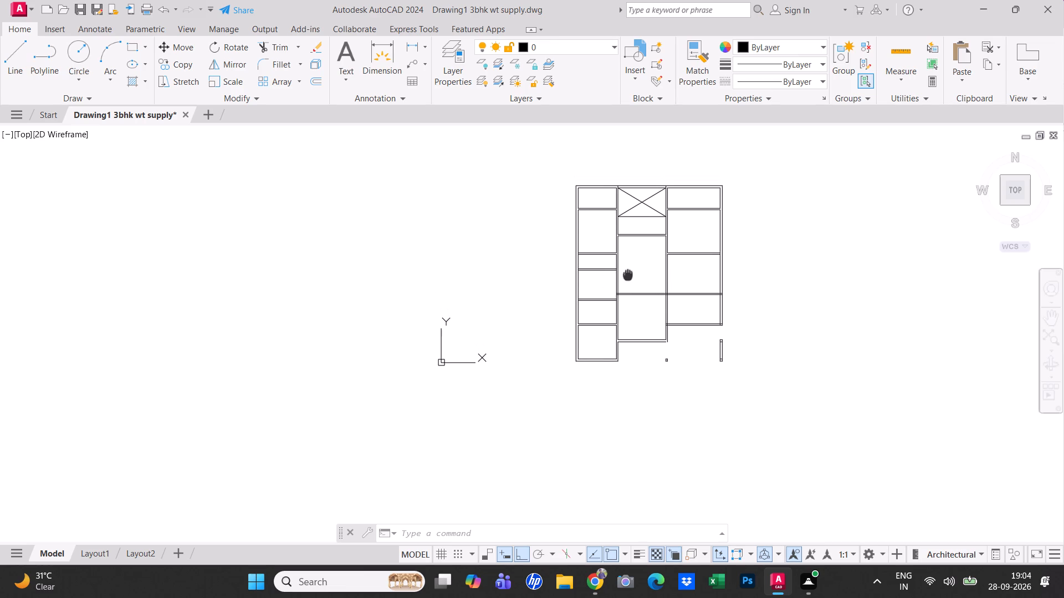
{"action": "scroll", "coordinate": [693, 310], "scroll_direction": "up", "scroll_amount": 1}
{"action": "middle_click_drag", "start_coordinate": [693, 310], "coordinate": [625, 328]}
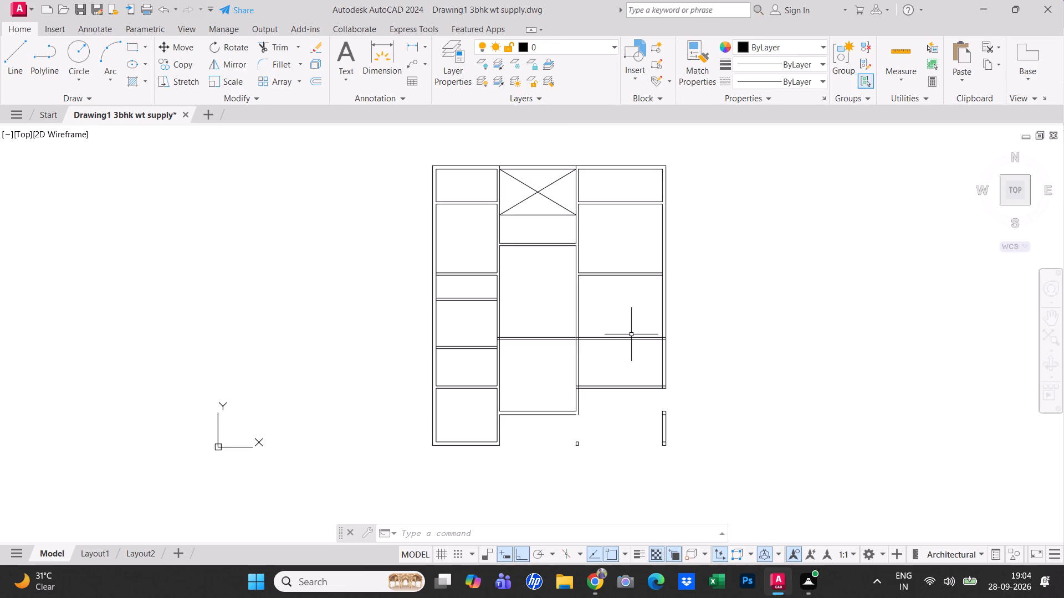
Trim the double partition lines out of the right column below the second partition.
{"action": "key", "text": "1"}
{"action": "scroll", "coordinate": [598, 355], "scroll_direction": "up", "scroll_amount": 1}
{"action": "key", "text": "Escape"}
{"action": "key", "text": "t"}
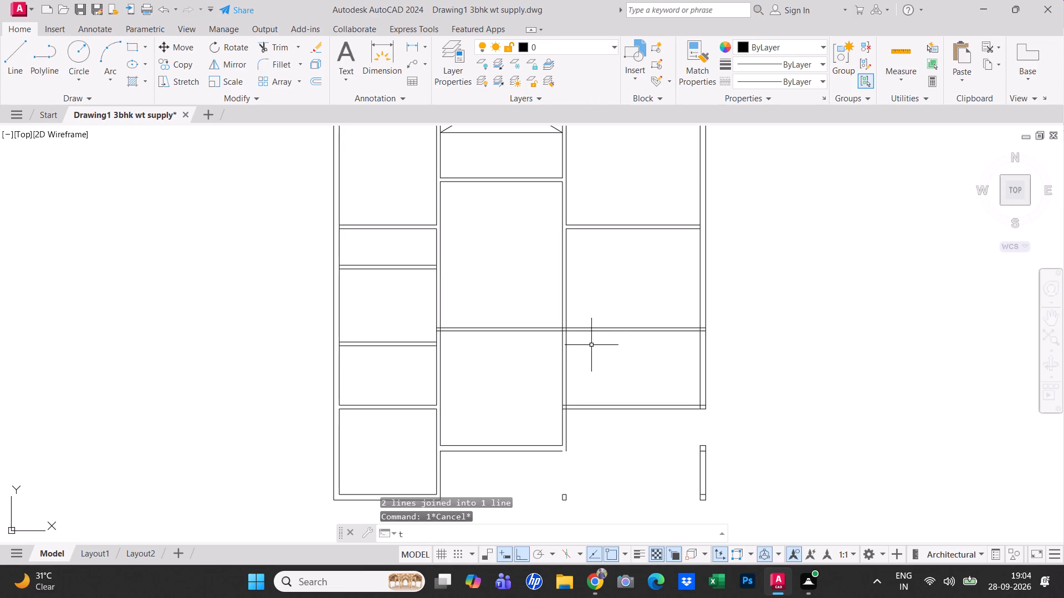
{"action": "key", "text": "r"}
{"action": "key", "text": "space"}
{"action": "left_click", "coordinate": [609, 347]}
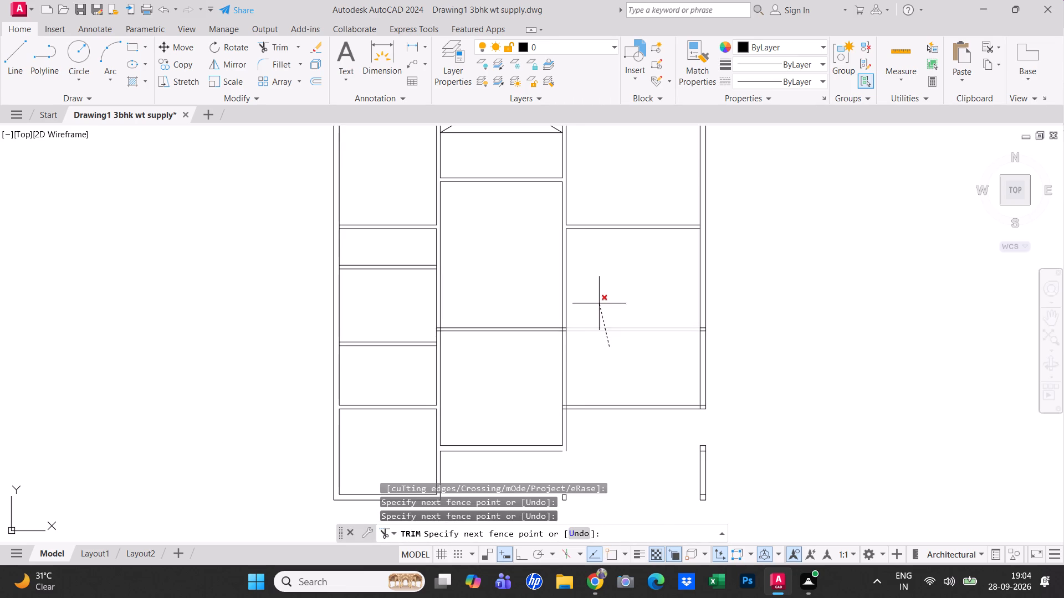
{"action": "left_click", "coordinate": [599, 303]}
Trim the overlapping lines where the middle column's lower partition meets the right interior wall.
{"action": "scroll", "coordinate": [572, 337], "scroll_direction": "up", "scroll_amount": 3}
{"action": "left_click", "coordinate": [528, 311]}
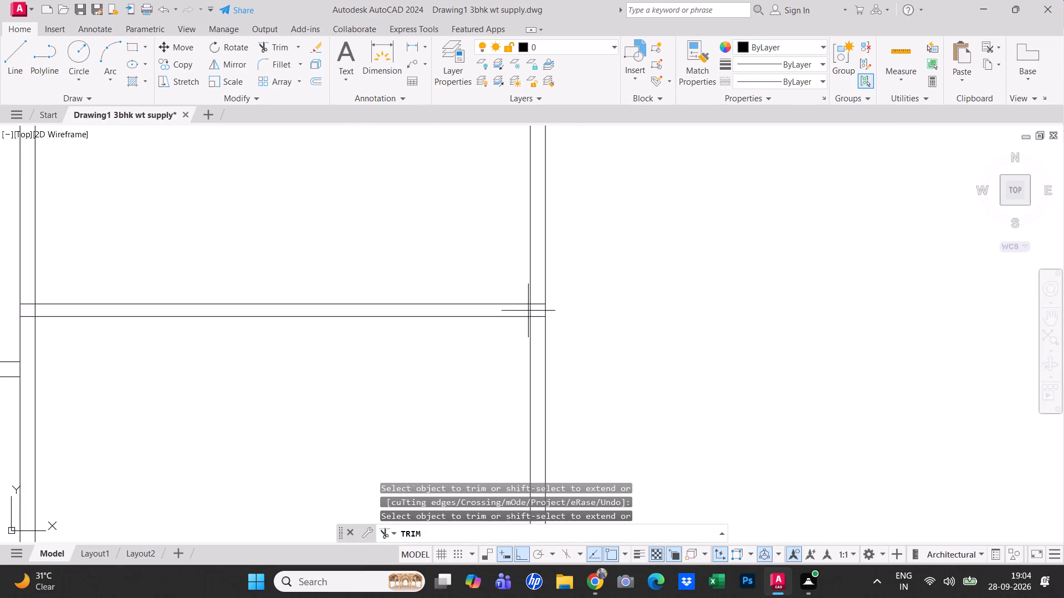
{"action": "left_click", "coordinate": [539, 299]}
{"action": "left_click", "coordinate": [540, 311]}
{"action": "left_click", "coordinate": [540, 333]}
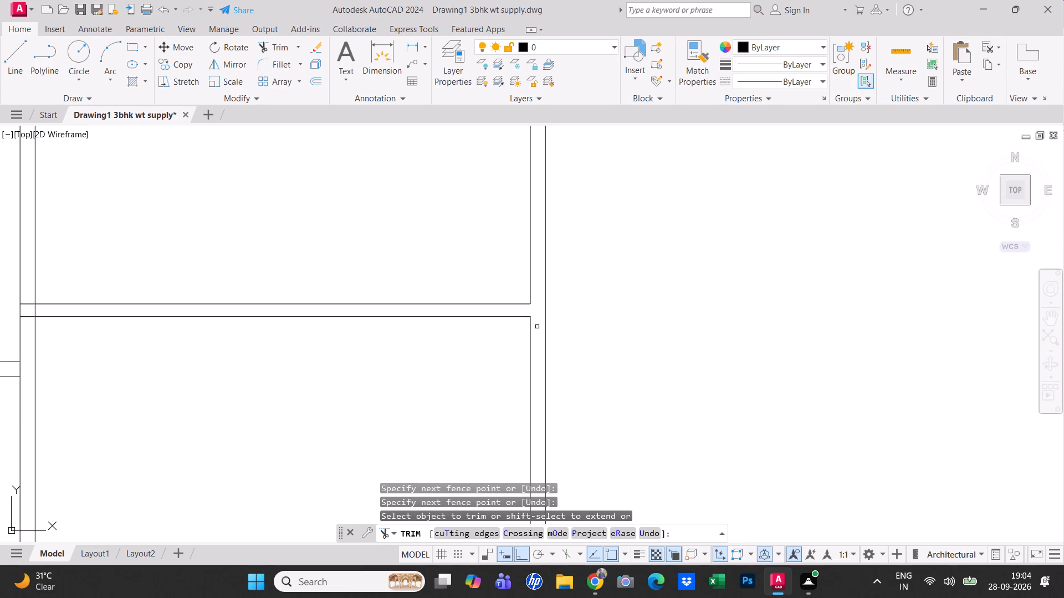
Trim the leftover partition stubs between the right exterior wall's lines, beside the room below the right column's second partition.
{"action": "scroll", "coordinate": [537, 327], "scroll_direction": "down", "scroll_amount": 5}
{"action": "scroll", "coordinate": [566, 329], "scroll_direction": "up", "scroll_amount": 2}
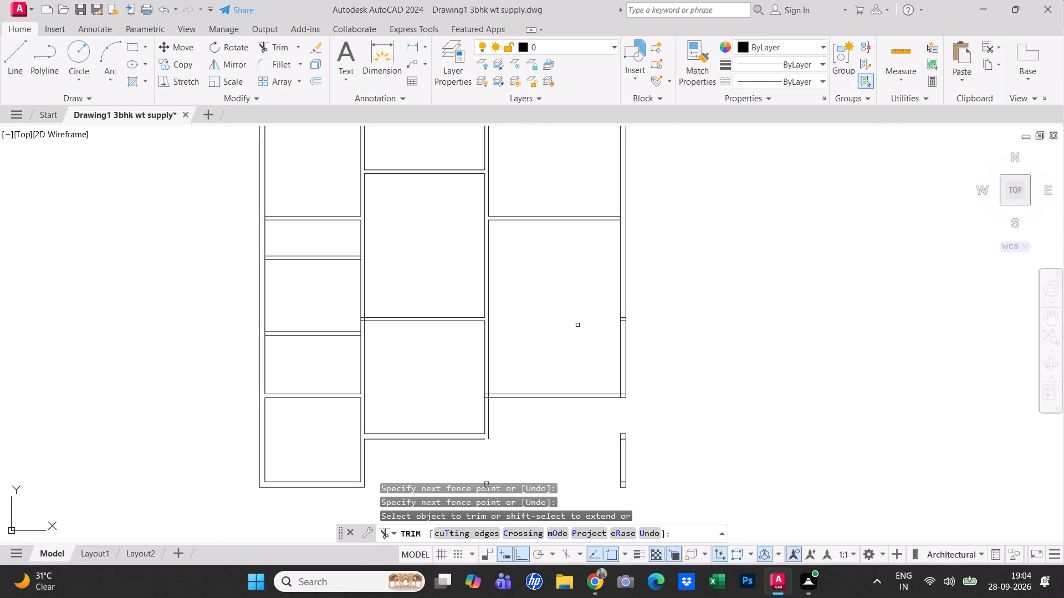
{"action": "scroll", "coordinate": [633, 311], "scroll_direction": "up", "scroll_amount": 4}
{"action": "left_click", "coordinate": [581, 339]}
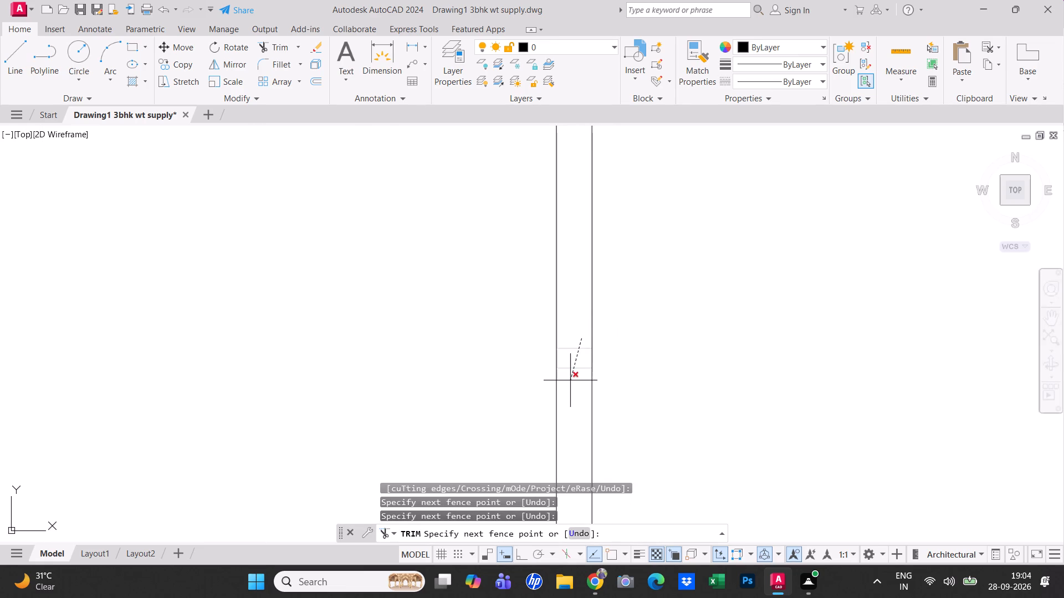
{"action": "left_click", "coordinate": [570, 381]}
{"action": "scroll", "coordinate": [572, 365], "scroll_direction": "down", "scroll_amount": 2}
{"action": "middle_click_drag", "start_coordinate": [573, 360], "coordinate": [640, 279]}
{"action": "key", "text": "Escape"}
{"action": "key", "text": "Escape"}
{"action": "scroll", "coordinate": [494, 302], "scroll_direction": "down", "scroll_amount": 2}
{"action": "key", "text": "Escape"}
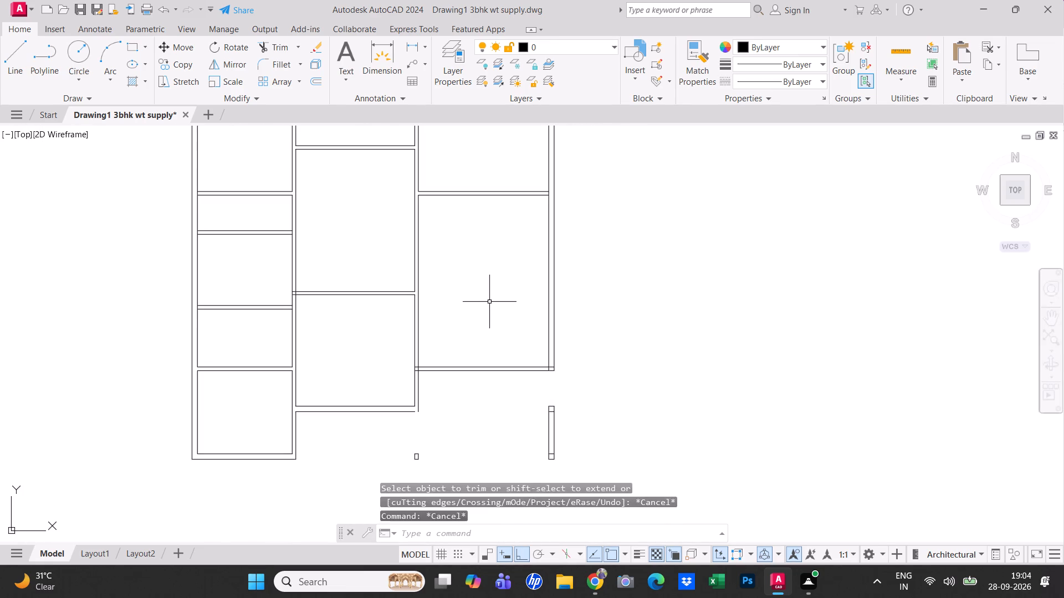
{"action": "key", "text": "Escape"}
{"action": "key", "text": "Escape"}
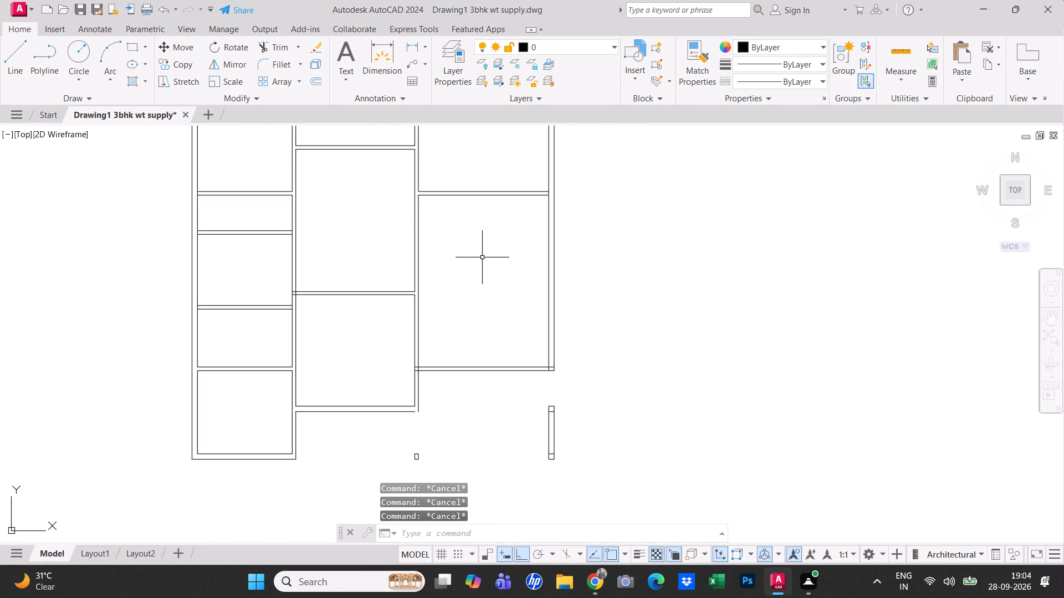
Offset the lower line of the right column's second partition 16' downward using the Through option.
{"action": "type", "text": "o t"}
{"action": "key", "text": "space"}
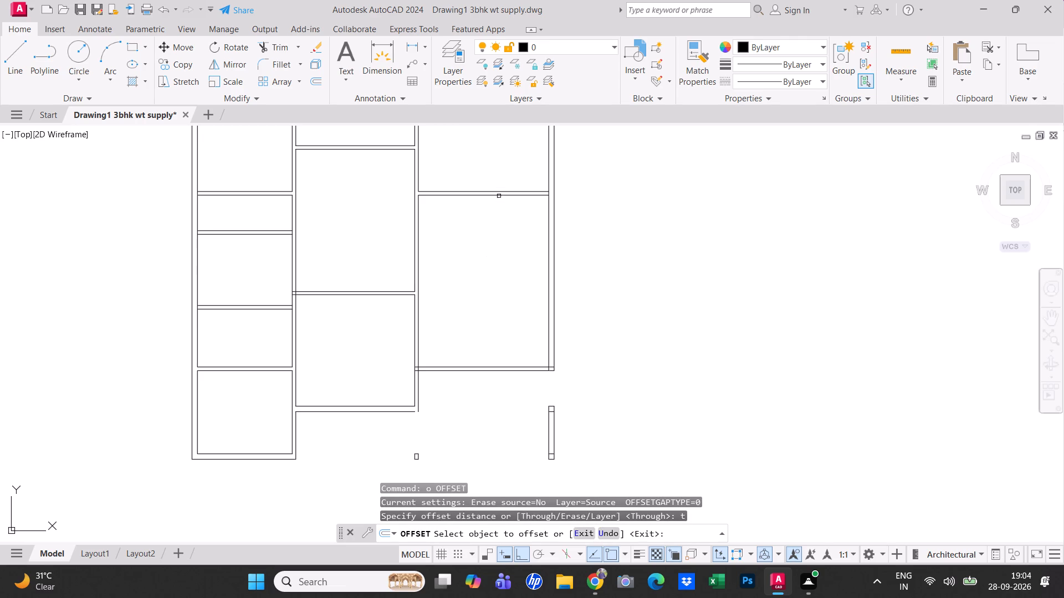
{"action": "left_click", "coordinate": [499, 196]}
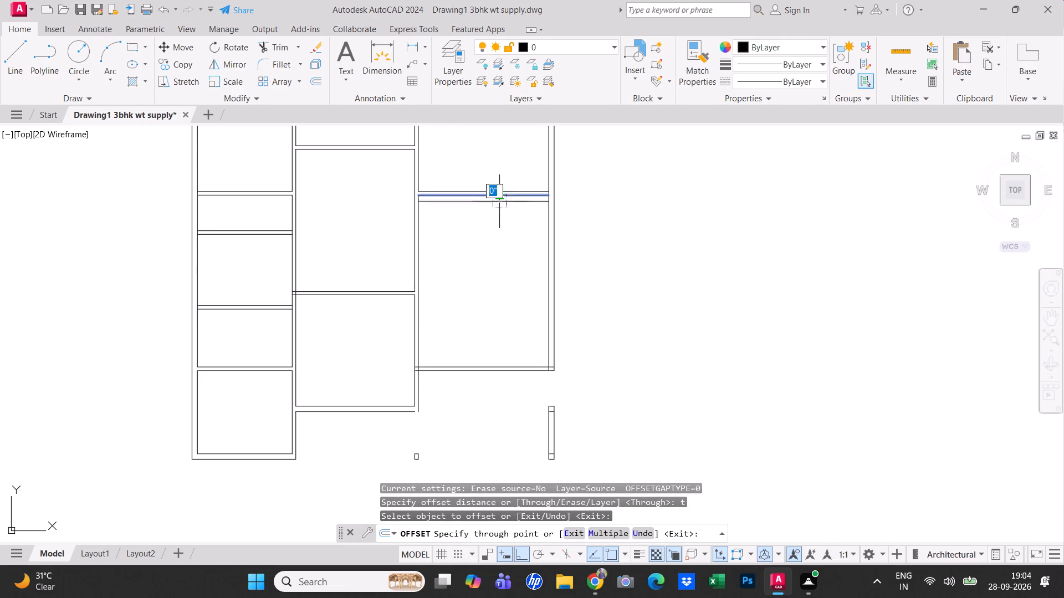
{"action": "type", "text": "14"}
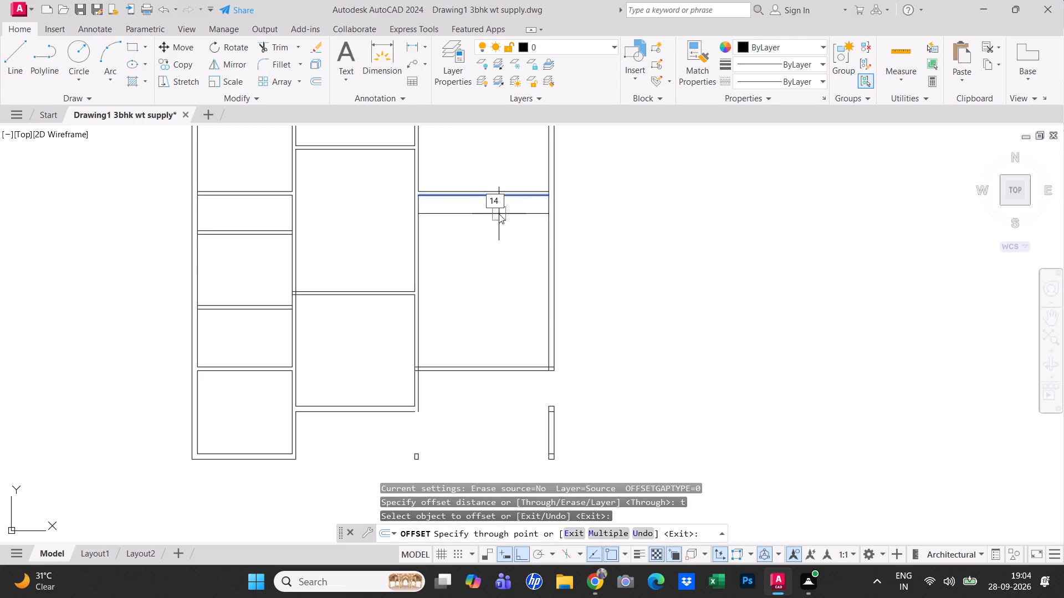
{"action": "key", "text": "BackSpace"}
{"action": "key", "text": "BackSpace"}
{"action": "type", "text": "16'"}
{"action": "key", "text": "Return"}
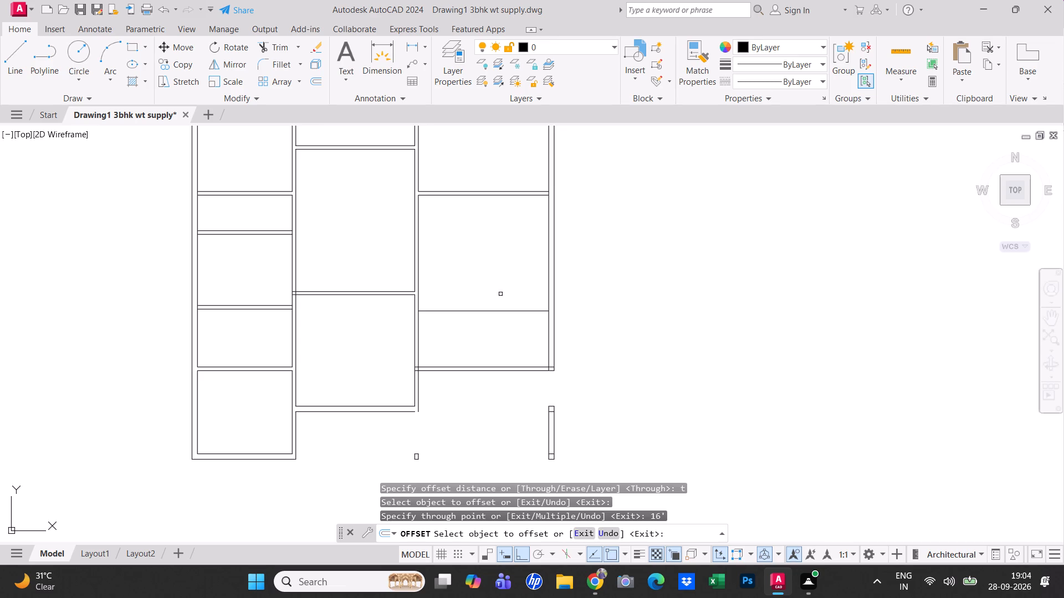
Offset the new partition line 6" downward to give the right column's lower partition its thickness.
{"action": "left_click", "coordinate": [489, 309]}
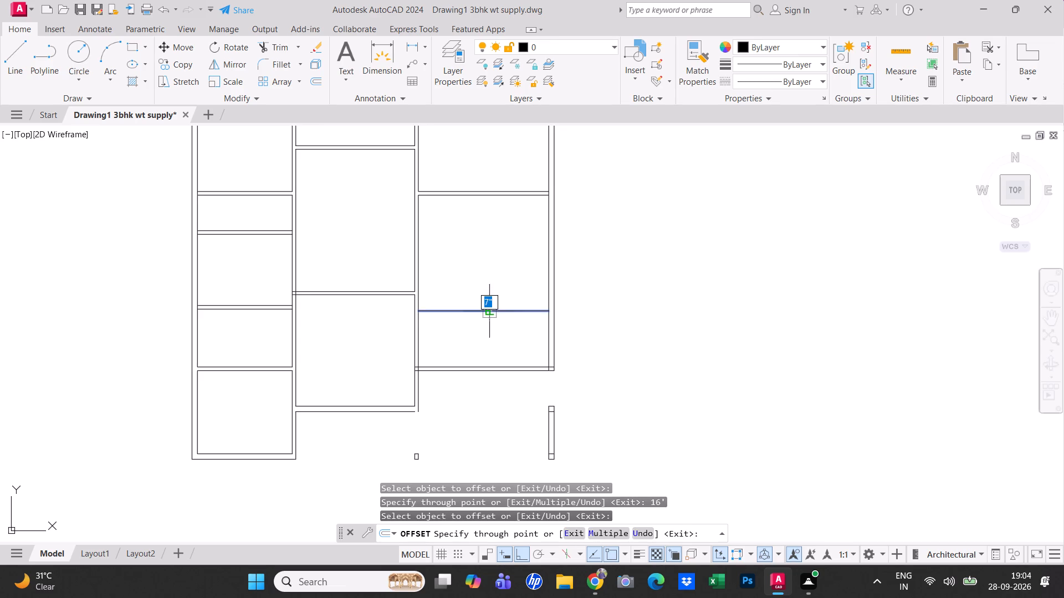
{"action": "type", "text": "6\""}
{"action": "key", "text": "Return"}
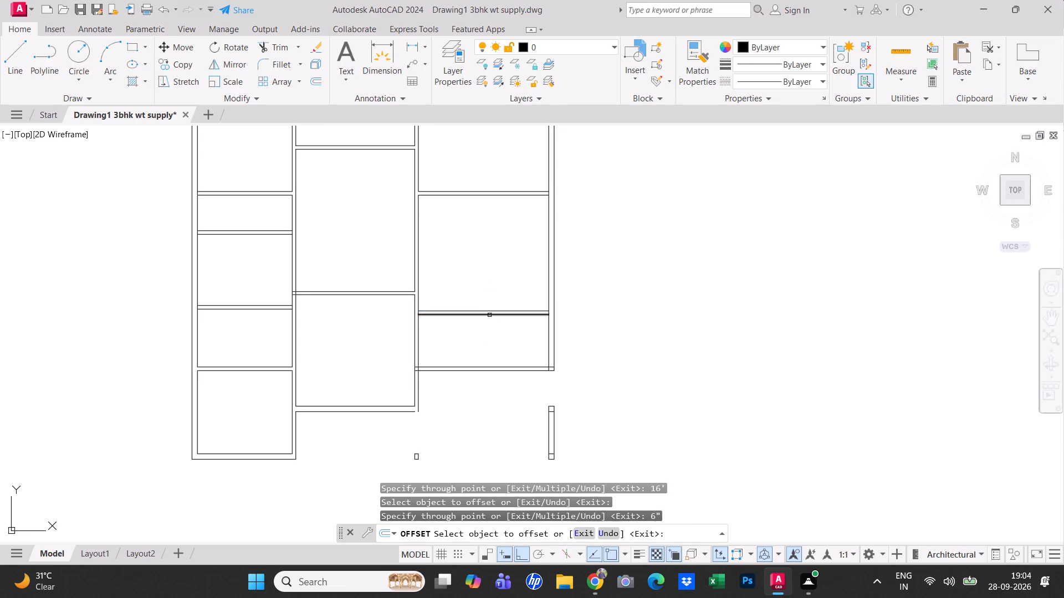
{"action": "key", "text": "Escape"}
{"action": "key", "text": "Escape"}
{"action": "key", "text": "Escape"}
{"action": "key", "text": "Escape"}
Trim away the old bottom partition lines and the right exterior wall lines below the new partition.
{"action": "type", "text": "tr"}
{"action": "key", "text": "space"}
{"action": "left_click", "coordinate": [492, 395]}
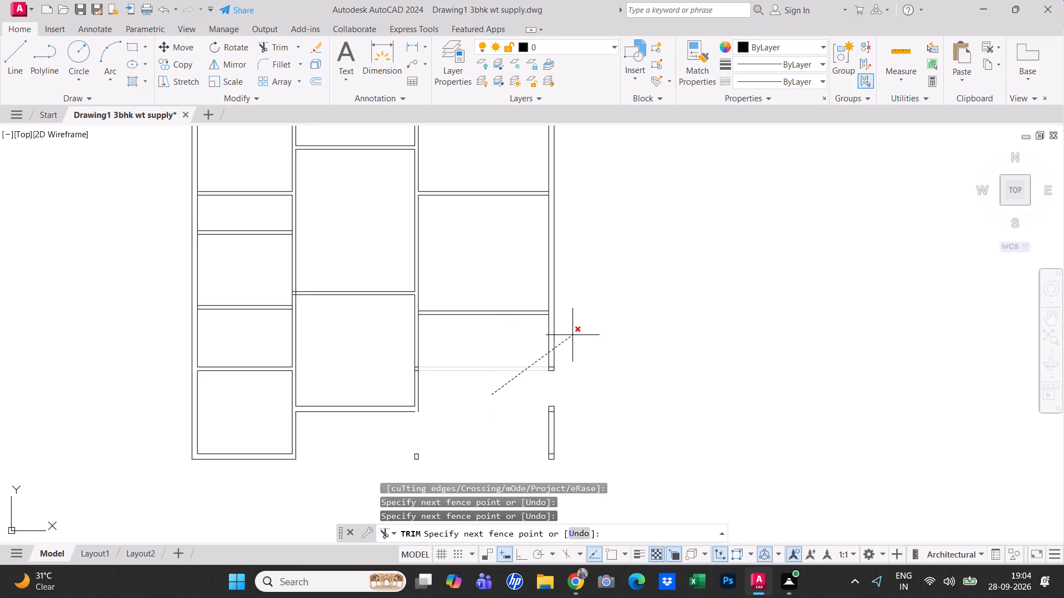
{"action": "left_click", "coordinate": [575, 335]}
{"action": "key", "text": "Escape"}
Erase the leftover wall pieces at the old lower corner of the right column.
{"action": "left_click", "coordinate": [562, 378]}
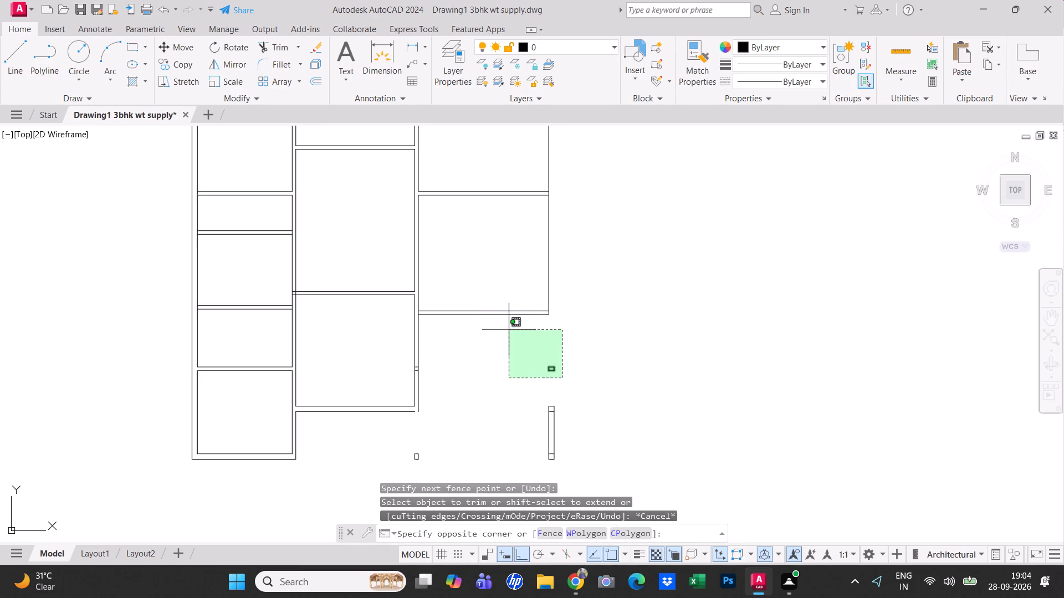
{"action": "left_click", "coordinate": [510, 335]}
{"action": "type", "text": "e"}
{"action": "key", "text": "space"}
{"action": "key", "text": "Escape"}
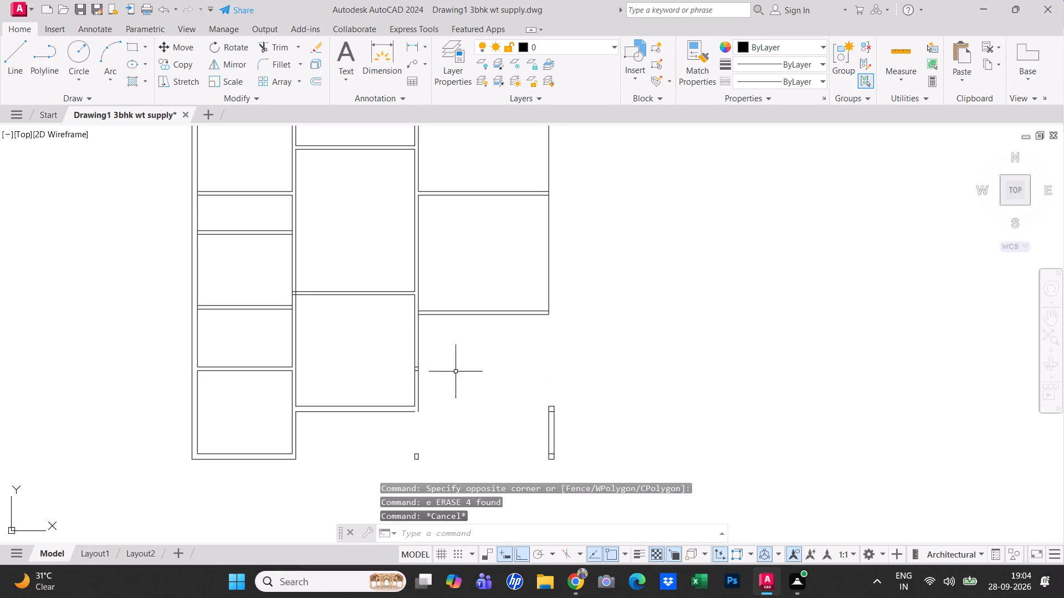
{"action": "key", "text": "Escape"}
Erase the two short partition remnants crossing the right interior wall below the new partition.
{"action": "scroll", "coordinate": [426, 390], "scroll_direction": "up", "scroll_amount": 4}
{"action": "left_click", "coordinate": [407, 360]}
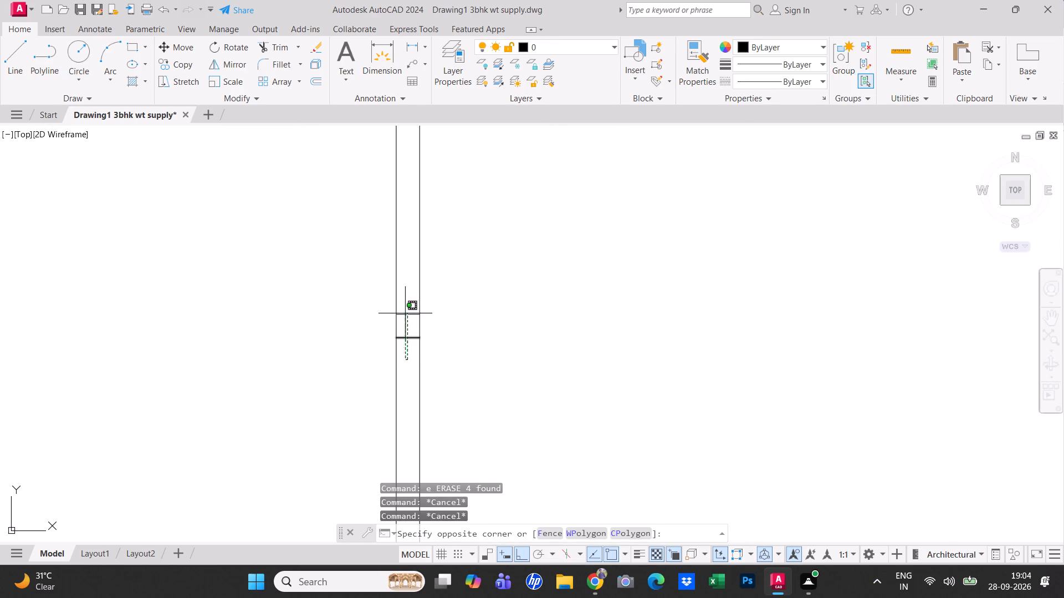
{"action": "left_click", "coordinate": [403, 312]}
{"action": "type", "text": "e"}
{"action": "key", "text": "space"}
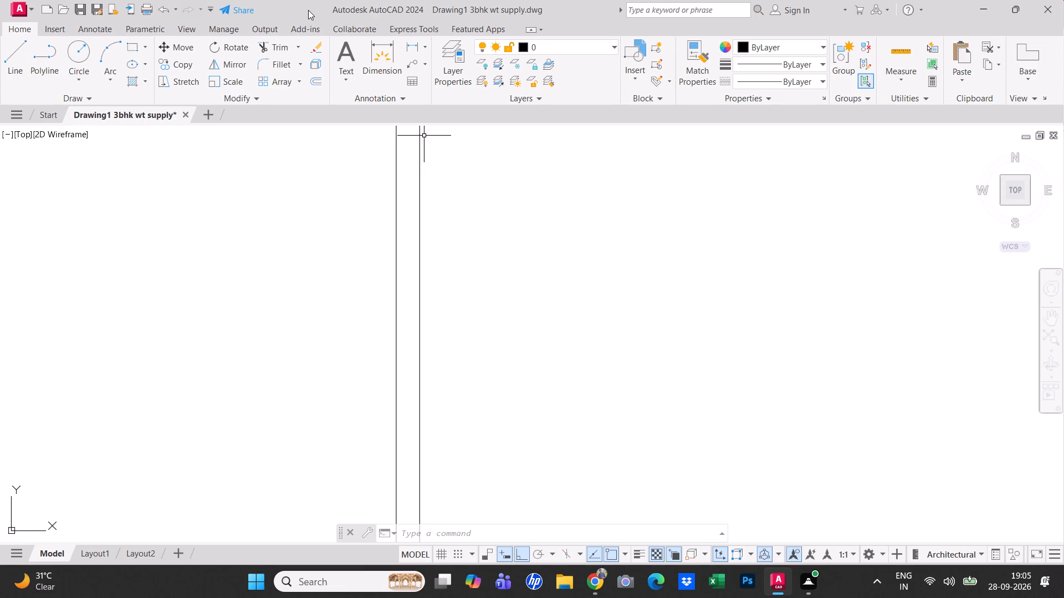
Fillet the right interior wall's outer line with the middle column's bottom outer line into a sharp corner.
{"action": "scroll", "coordinate": [454, 253], "scroll_direction": "down", "scroll_amount": 6}
{"action": "scroll", "coordinate": [478, 297], "scroll_direction": "up", "scroll_amount": 1}
{"action": "middle_click_drag", "start_coordinate": [490, 249], "coordinate": [502, 268]}
{"action": "scroll", "coordinate": [487, 295], "scroll_direction": "up", "scroll_amount": 2}
{"action": "key", "text": "Escape"}
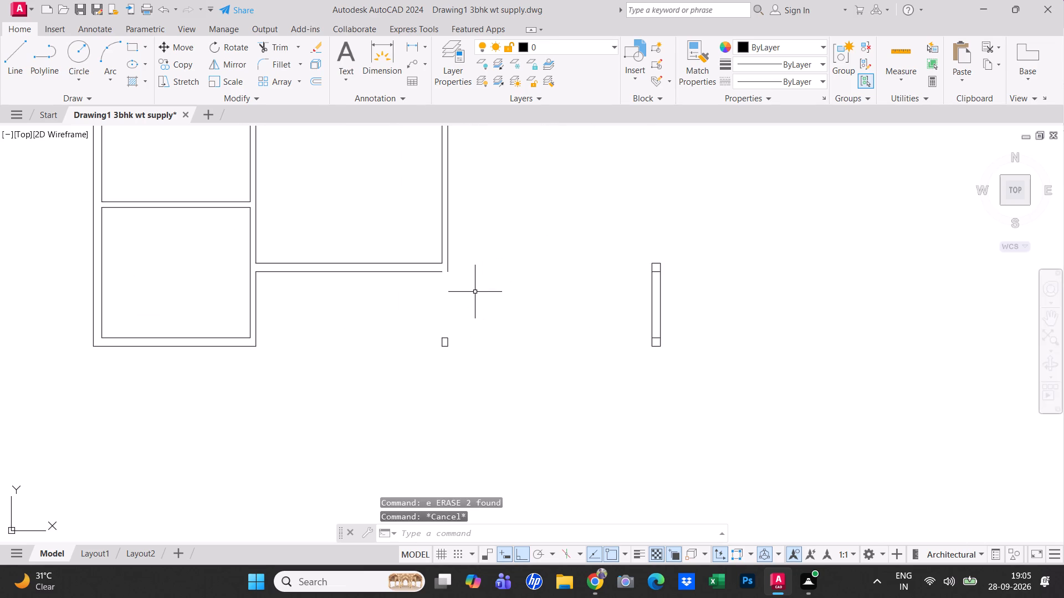
{"action": "type", "text": "f"}
{"action": "key", "text": "space"}
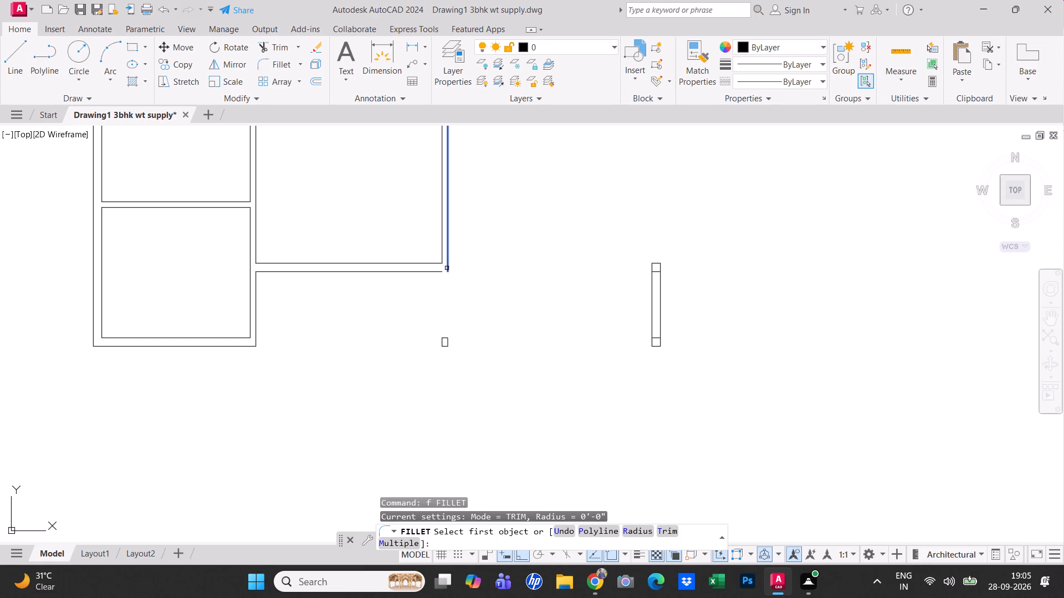
{"action": "left_click", "coordinate": [447, 268]}
{"action": "left_click", "coordinate": [429, 272]}
Offset the right exterior wall's inner line 9" outward to redraw the wall's outer line.
{"action": "scroll", "coordinate": [400, 304], "scroll_direction": "down", "scroll_amount": 2}
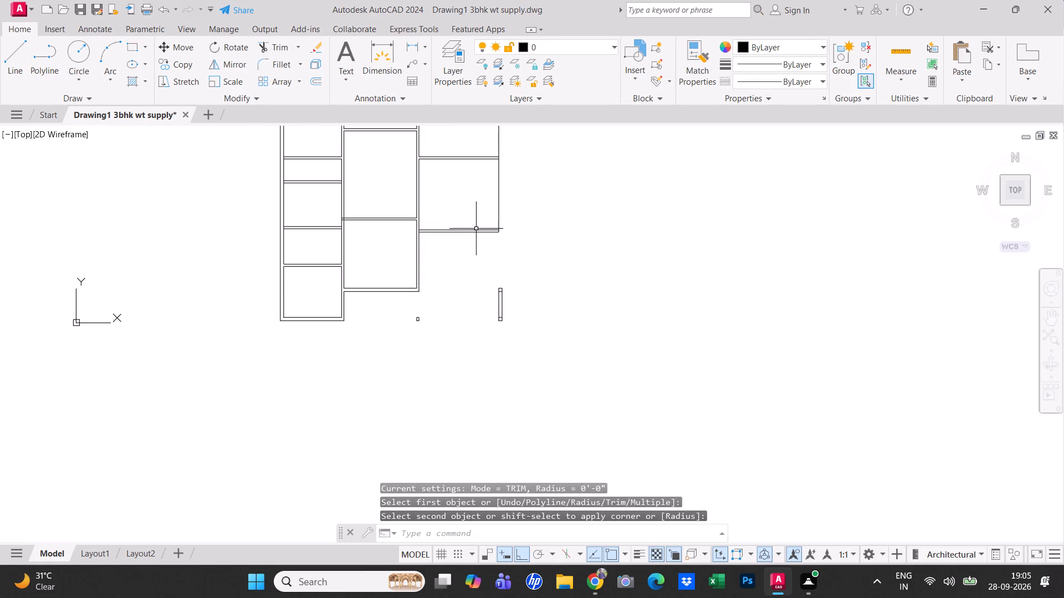
{"action": "scroll", "coordinate": [490, 225], "scroll_direction": "up", "scroll_amount": 1}
{"action": "scroll", "coordinate": [490, 234], "scroll_direction": "down", "scroll_amount": 3}
{"action": "scroll", "coordinate": [492, 232], "scroll_direction": "up", "scroll_amount": 1}
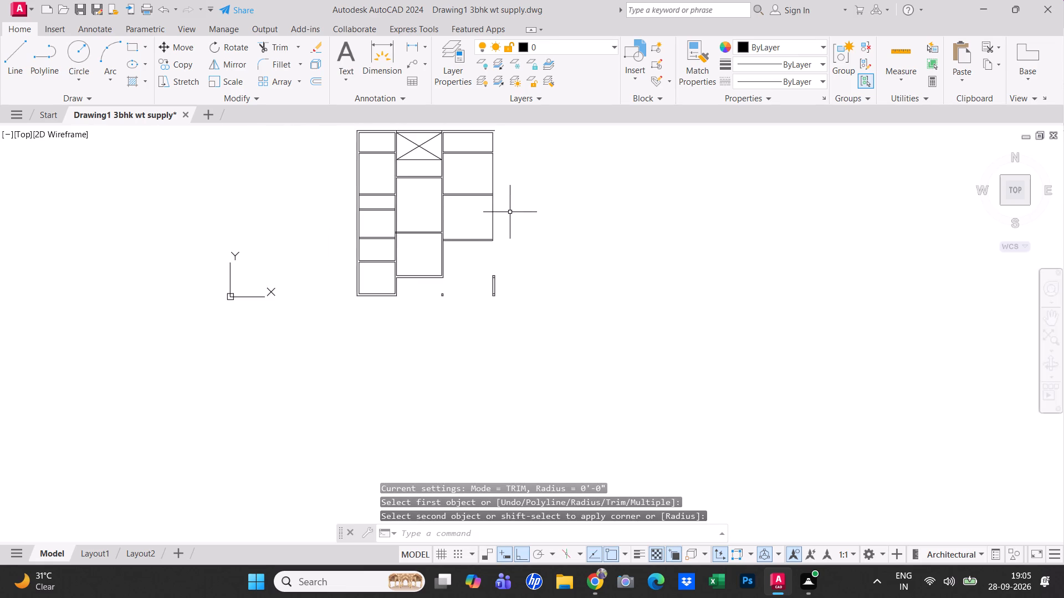
{"action": "scroll", "coordinate": [508, 210], "scroll_direction": "up", "scroll_amount": 1}
{"action": "scroll", "coordinate": [482, 286], "scroll_direction": "up", "scroll_amount": 2}
{"action": "scroll", "coordinate": [480, 281], "scroll_direction": "down", "scroll_amount": 3}
{"action": "key", "text": "Escape"}
{"action": "scroll", "coordinate": [488, 225], "scroll_direction": "up", "scroll_amount": 1}
{"action": "middle_click_drag", "start_coordinate": [490, 249], "coordinate": [494, 306]}
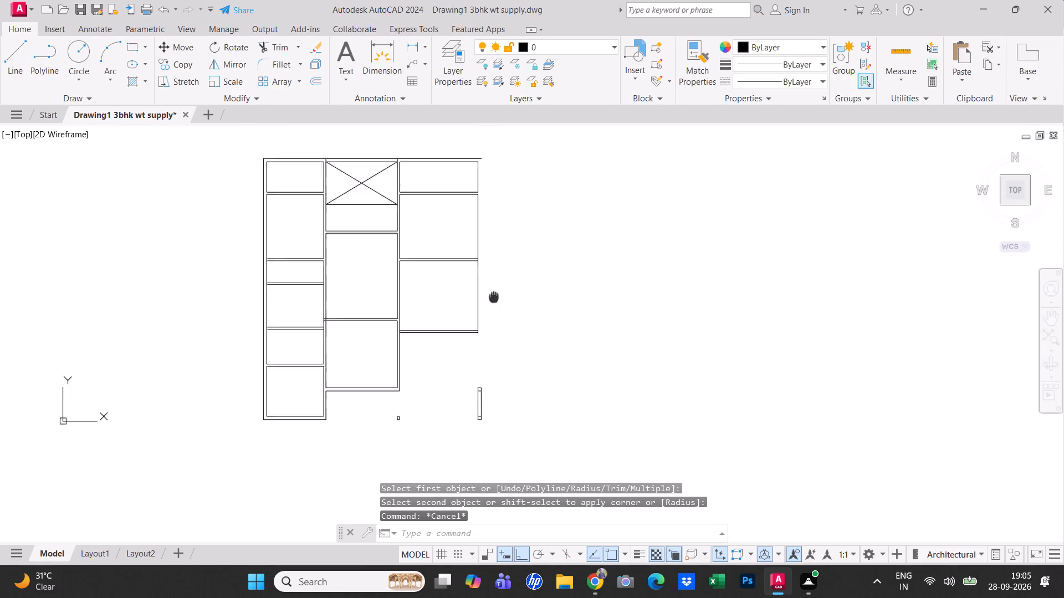
{"action": "middle_click_drag", "start_coordinate": [494, 306], "coordinate": [493, 307]}
{"action": "key", "text": "Escape"}
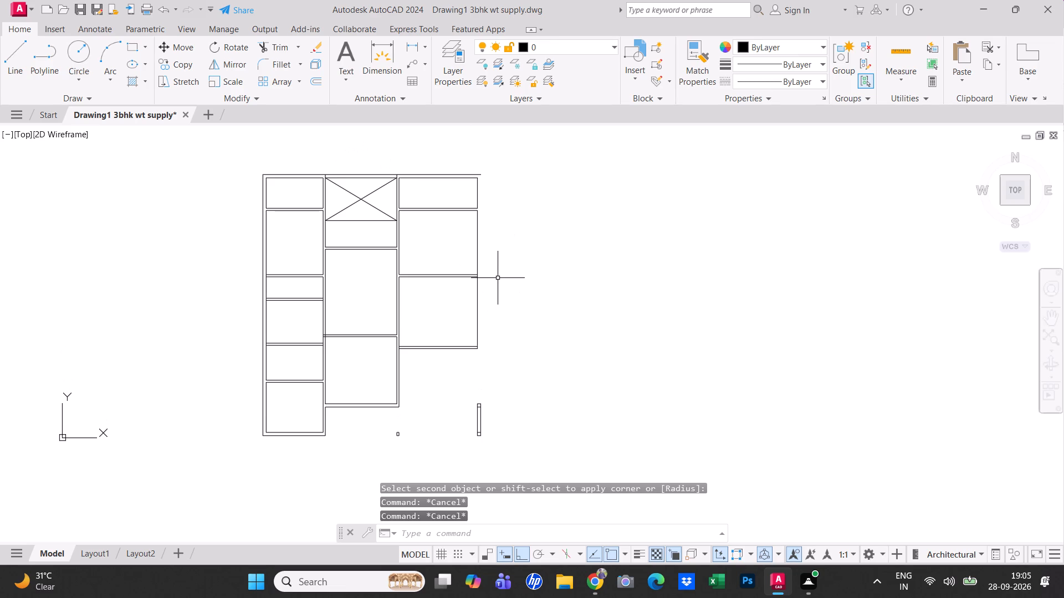
{"action": "key", "text": "o"}
{"action": "key", "text": "space"}
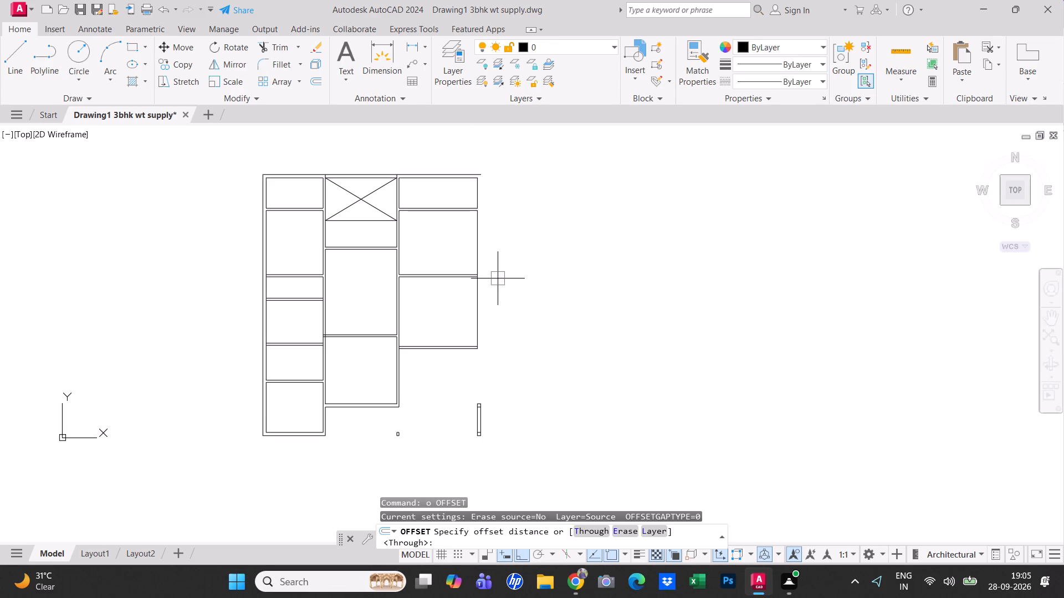
{"action": "key", "text": "9"}
{"action": "key", "text": "shift+quotedbl"}
{"action": "key", "text": "Return"}
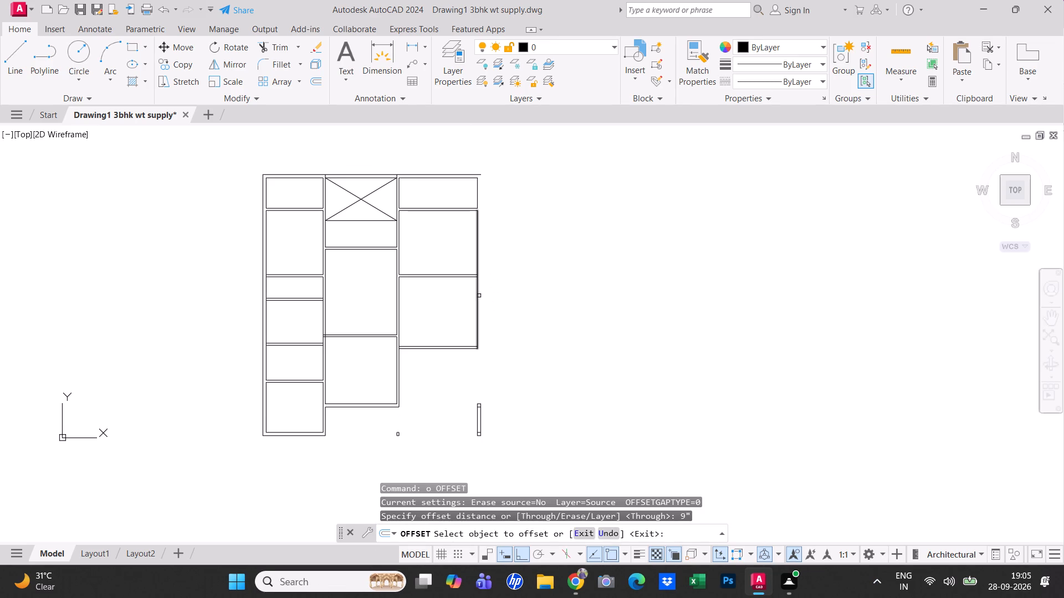
{"action": "left_click", "coordinate": [478, 297]}
{"action": "left_click", "coordinate": [489, 297]}
{"action": "key", "text": "Escape"}
Fillet the new outer wall line with the lower partition's bottom line and the plan's top outer line into sharp corners.
{"action": "type", "text": "f"}
{"action": "key", "text": "space"}
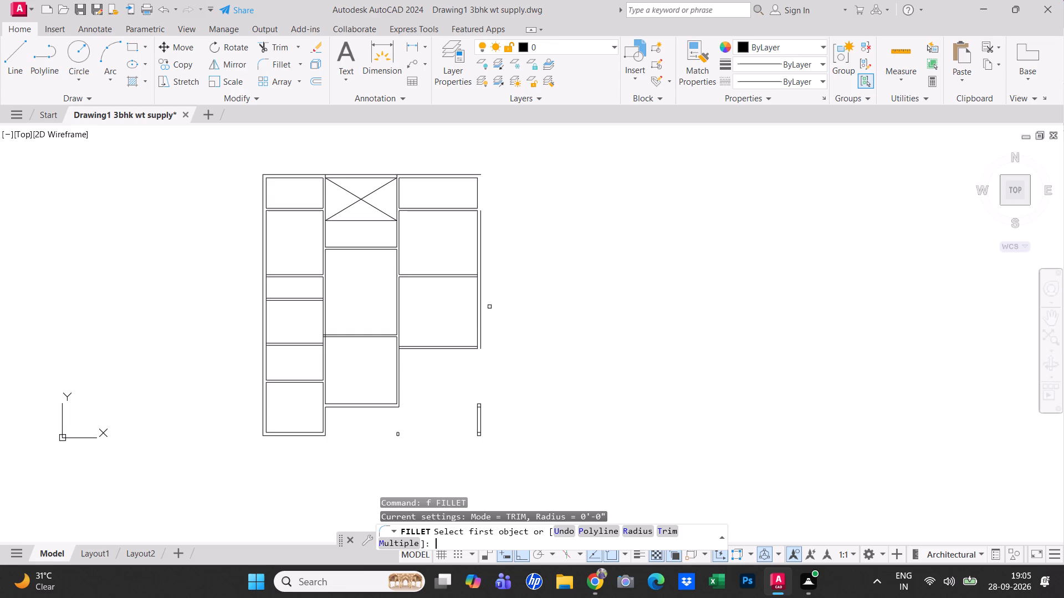
{"action": "left_click", "coordinate": [482, 337]}
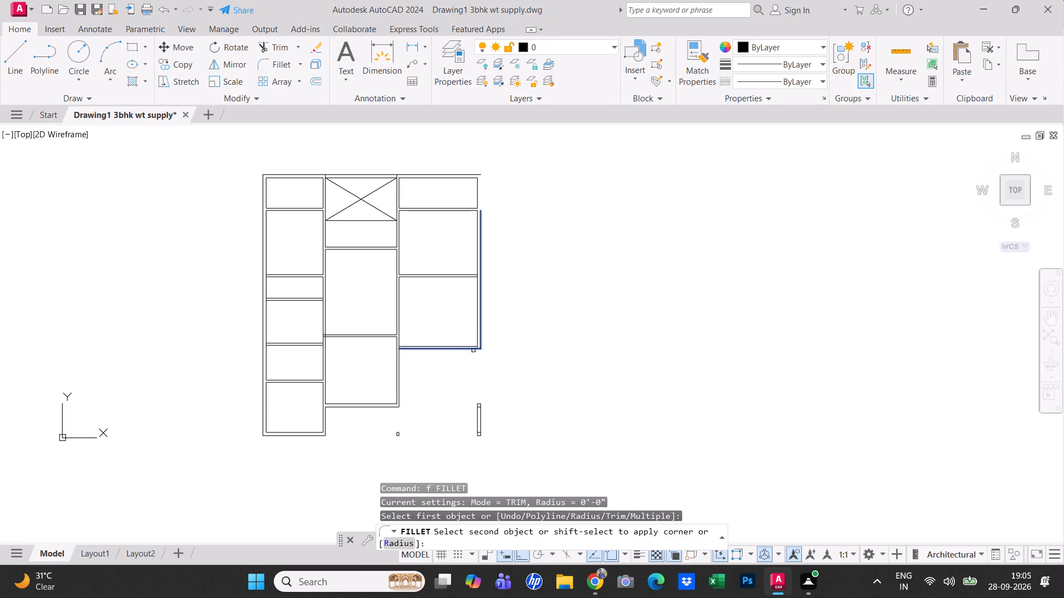
{"action": "left_click", "coordinate": [472, 350]}
{"action": "right_click", "coordinate": [513, 296]}
{"action": "left_click", "coordinate": [551, 305]}
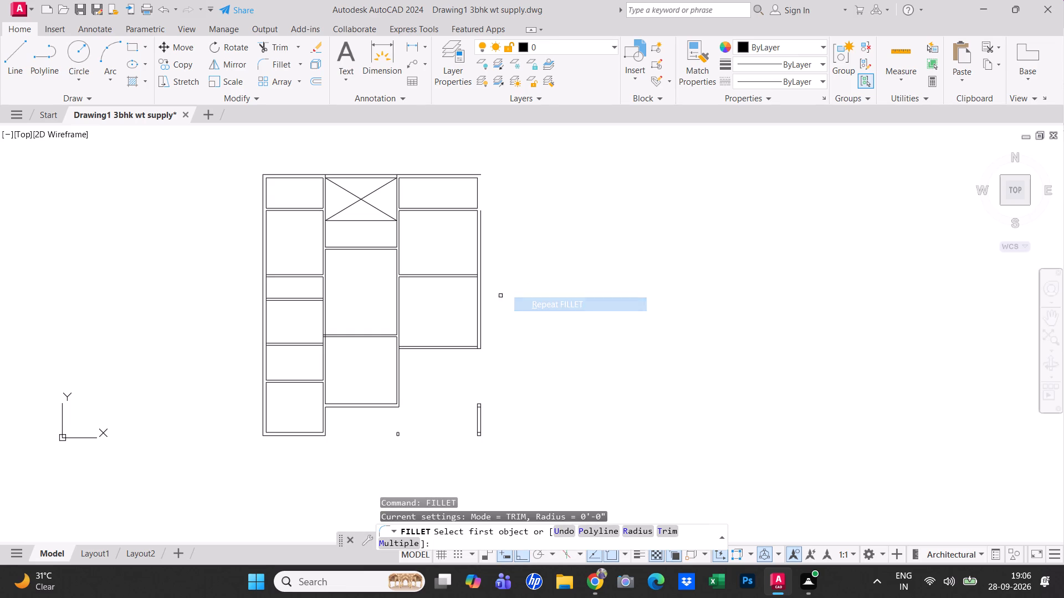
{"action": "left_click", "coordinate": [479, 281]}
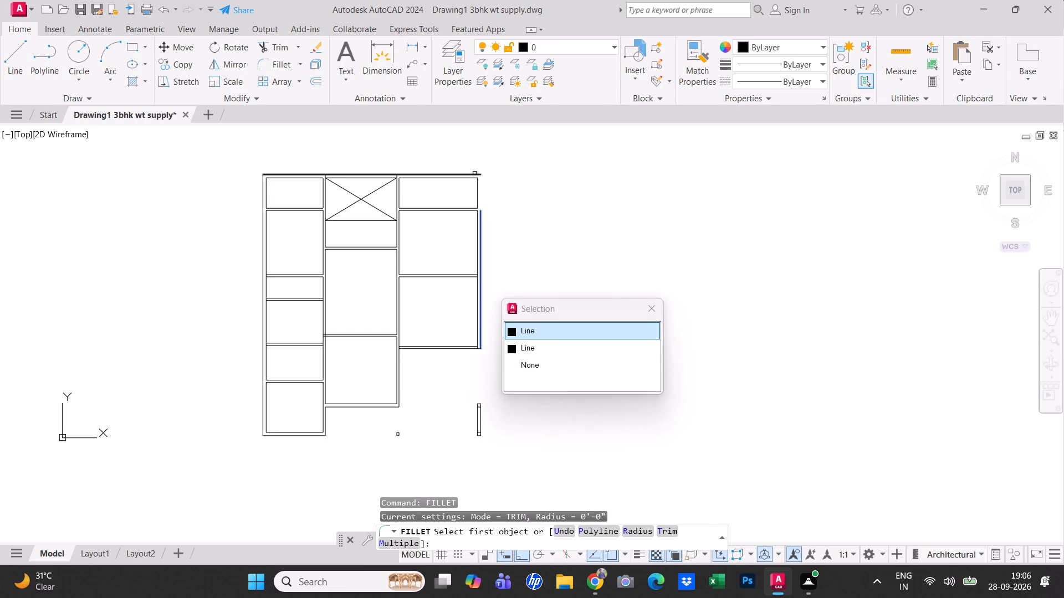
{"action": "left_click", "coordinate": [480, 174]}
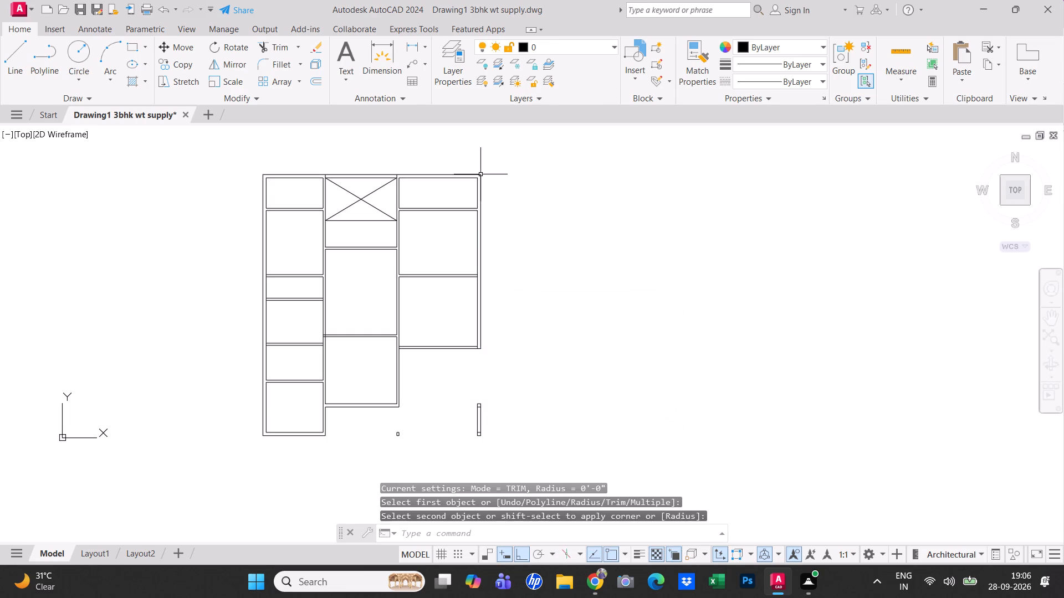
{"action": "key", "text": "Escape"}
{"action": "key", "text": "Escape"}
Trim the inner wall line crossing the corner where the right column's lower partition meets the exterior wall.
{"action": "scroll", "coordinate": [481, 360], "scroll_direction": "up", "scroll_amount": 2}
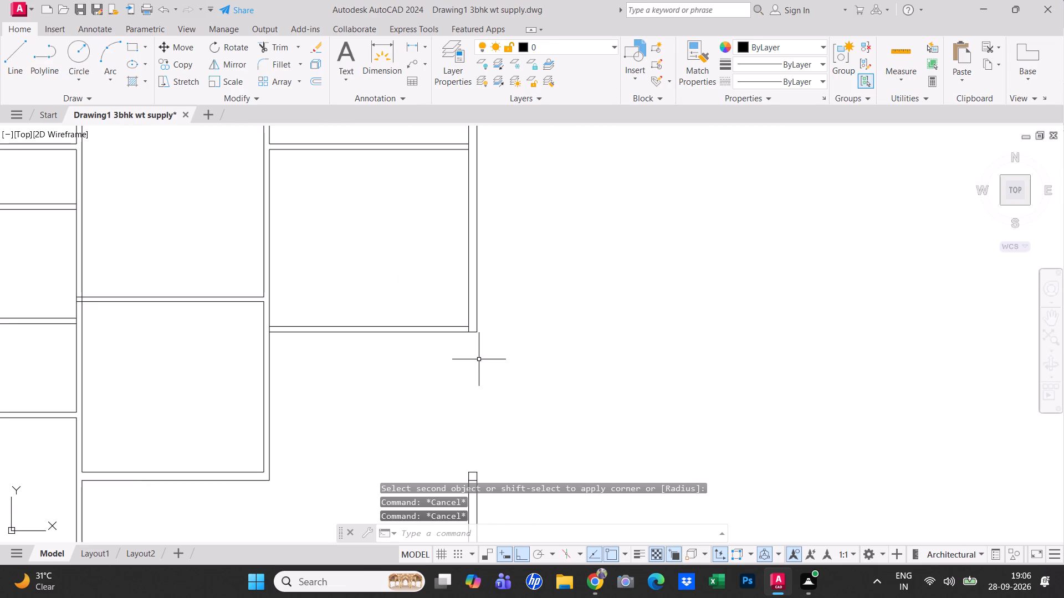
{"action": "key", "text": "t"}
{"action": "type", "text": "r"}
{"action": "key", "text": "space"}
{"action": "scroll", "coordinate": [461, 337], "scroll_direction": "up", "scroll_amount": 2}
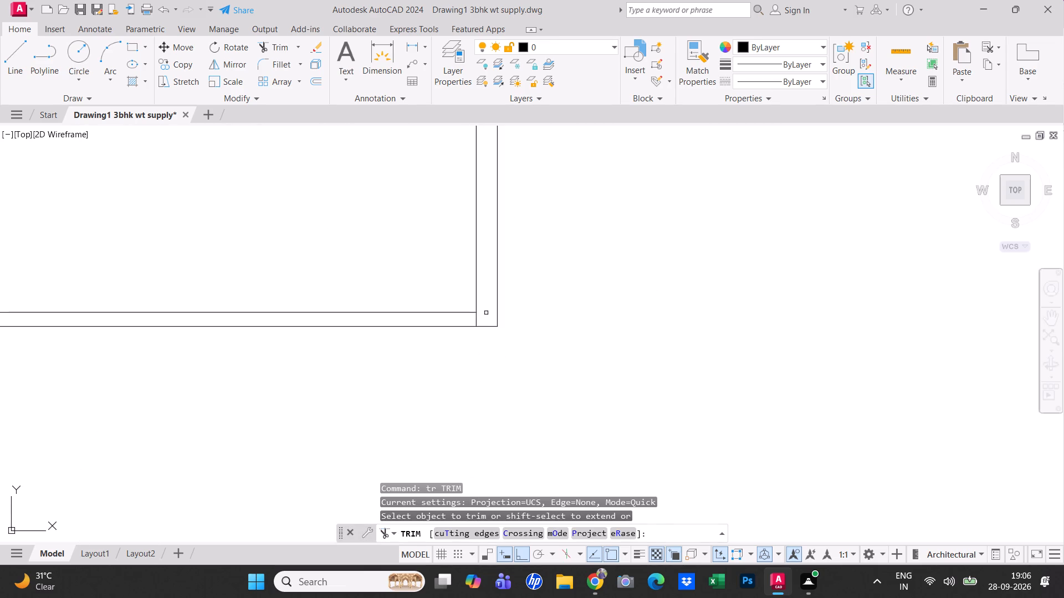
{"action": "left_click", "coordinate": [487, 316]}
{"action": "left_click", "coordinate": [463, 321]}
Trim the inner wall line across the junction of the right column's second partition and the exterior wall.
{"action": "scroll", "coordinate": [477, 337], "scroll_direction": "down", "scroll_amount": 3}
{"action": "scroll", "coordinate": [460, 202], "scroll_direction": "up", "scroll_amount": 3}
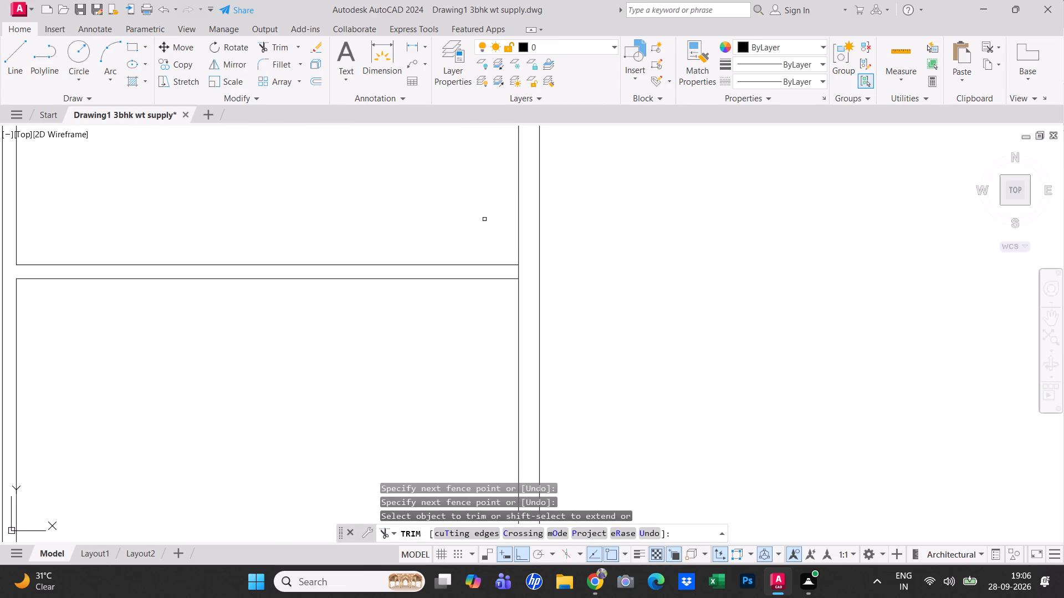
{"action": "scroll", "coordinate": [489, 227], "scroll_direction": "down", "scroll_amount": 2}
{"action": "scroll", "coordinate": [501, 241], "scroll_direction": "up", "scroll_amount": 3}
{"action": "left_click", "coordinate": [504, 250]}
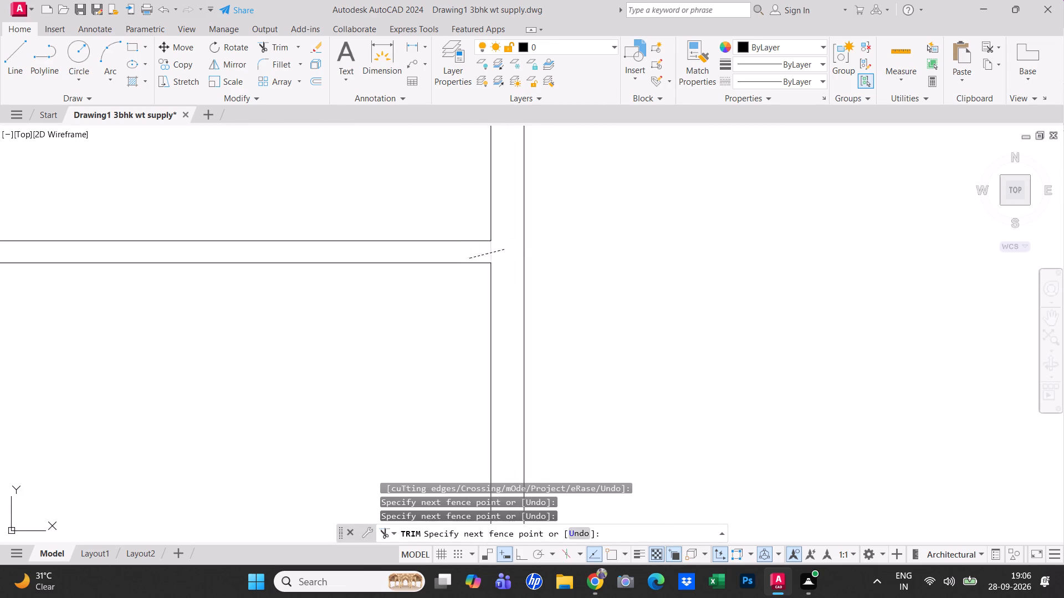
{"action": "left_click", "coordinate": [469, 259]}
{"action": "scroll", "coordinate": [494, 293], "scroll_direction": "down", "scroll_amount": 4}
{"action": "middle_click_drag", "start_coordinate": [462, 243], "coordinate": [541, 232]}
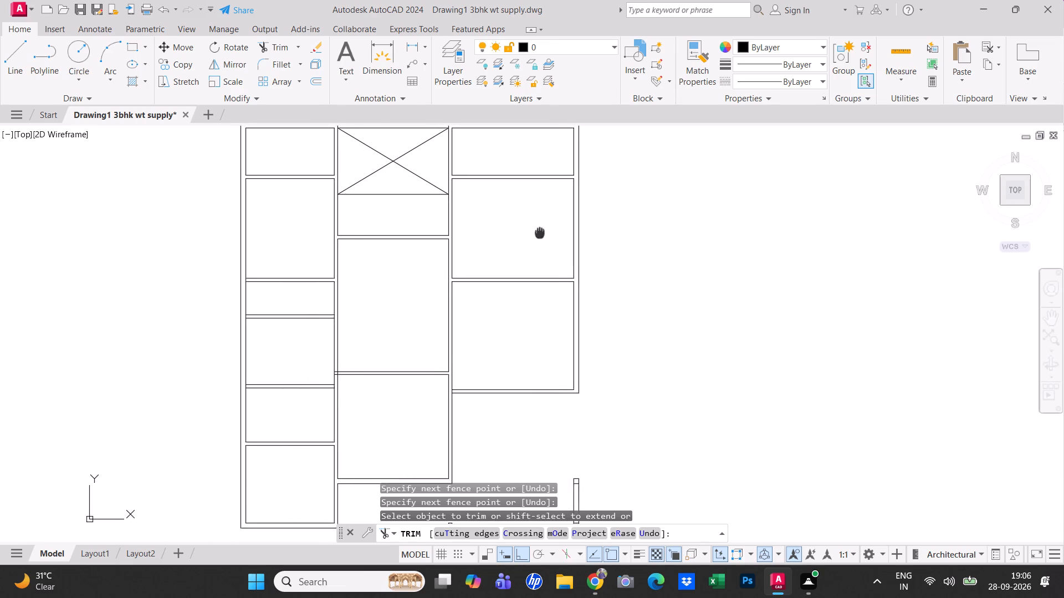
{"action": "middle_click_drag", "start_coordinate": [541, 232], "coordinate": [544, 236]}
{"action": "key", "text": "Escape"}
{"action": "key", "text": "Escape"}
{"action": "key", "text": "Escape"}
{"action": "key", "text": "Escape"}
{"action": "middle_click_drag", "start_coordinate": [493, 306], "coordinate": [541, 249]}
{"action": "key", "text": "Escape"}
{"action": "key", "text": "Escape"}
{"action": "scroll", "coordinate": [541, 249], "scroll_direction": "down", "scroll_amount": 1}
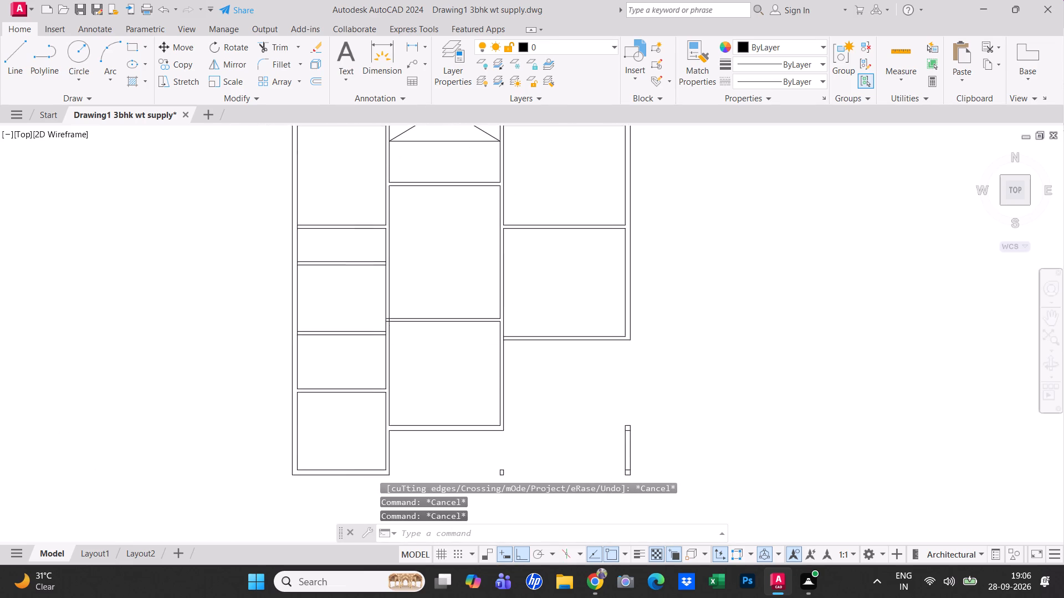
Trim away the top edge and both inner cross lines of the detached piece of the right exterior wall.
{"action": "middle_click_drag", "start_coordinate": [541, 249], "coordinate": [544, 265]}
{"action": "key", "text": "Escape"}
{"action": "key", "text": "Escape"}
{"action": "middle_click_drag", "start_coordinate": [538, 369], "coordinate": [497, 298]}
{"action": "key", "text": "Escape"}
{"action": "key", "text": "Escape"}
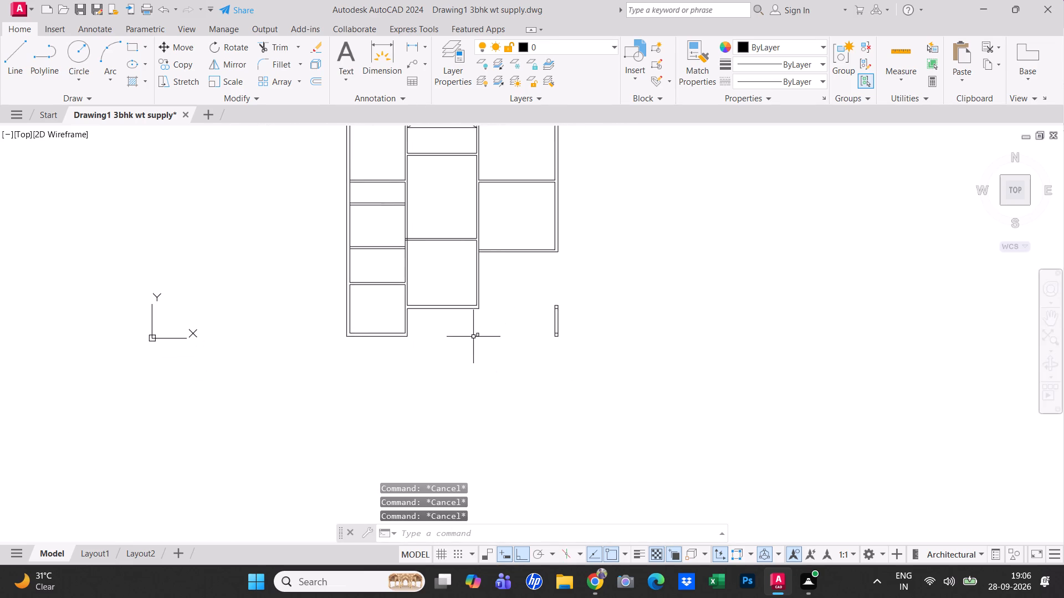
{"action": "scroll", "coordinate": [473, 338], "scroll_direction": "up", "scroll_amount": 2}
{"action": "key", "text": "Escape"}
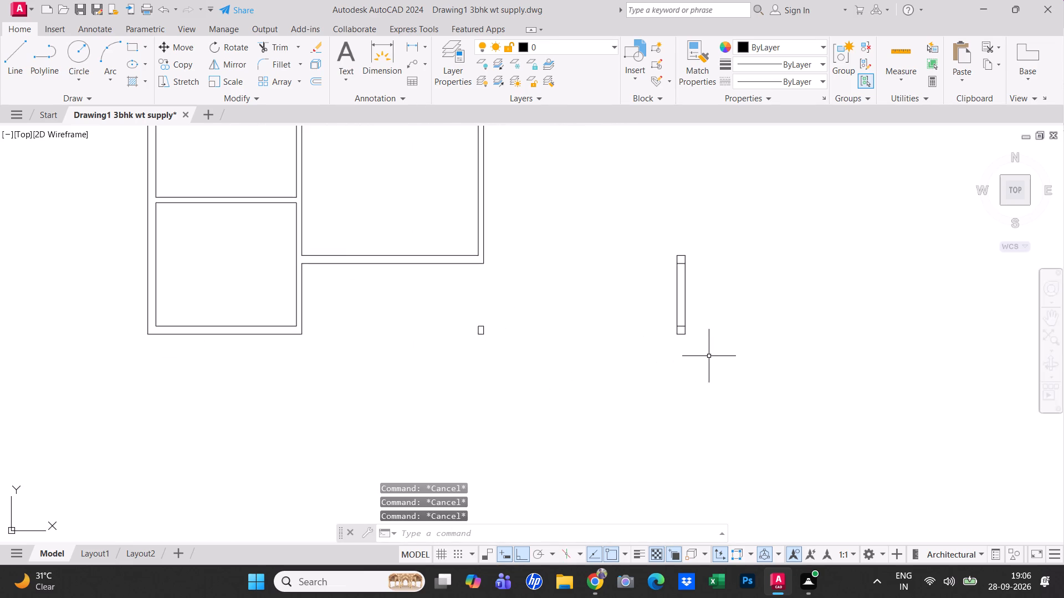
{"action": "scroll", "coordinate": [708, 355], "scroll_direction": "down", "scroll_amount": 2}
{"action": "middle_click_drag", "start_coordinate": [705, 354], "coordinate": [606, 327]}
{"action": "key", "text": "Escape"}
{"action": "key", "text": "Escape"}
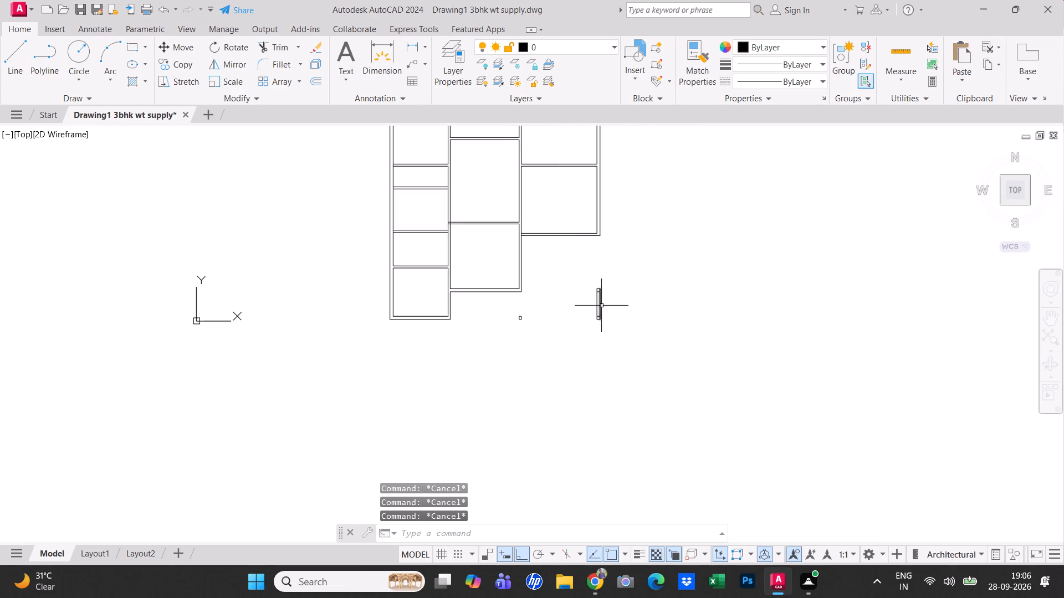
{"action": "scroll", "coordinate": [601, 304], "scroll_direction": "up", "scroll_amount": 1}
{"action": "key", "text": "Escape"}
{"action": "key", "text": "space"}
{"action": "key", "text": "space"}
{"action": "scroll", "coordinate": [591, 296], "scroll_direction": "up", "scroll_amount": 3}
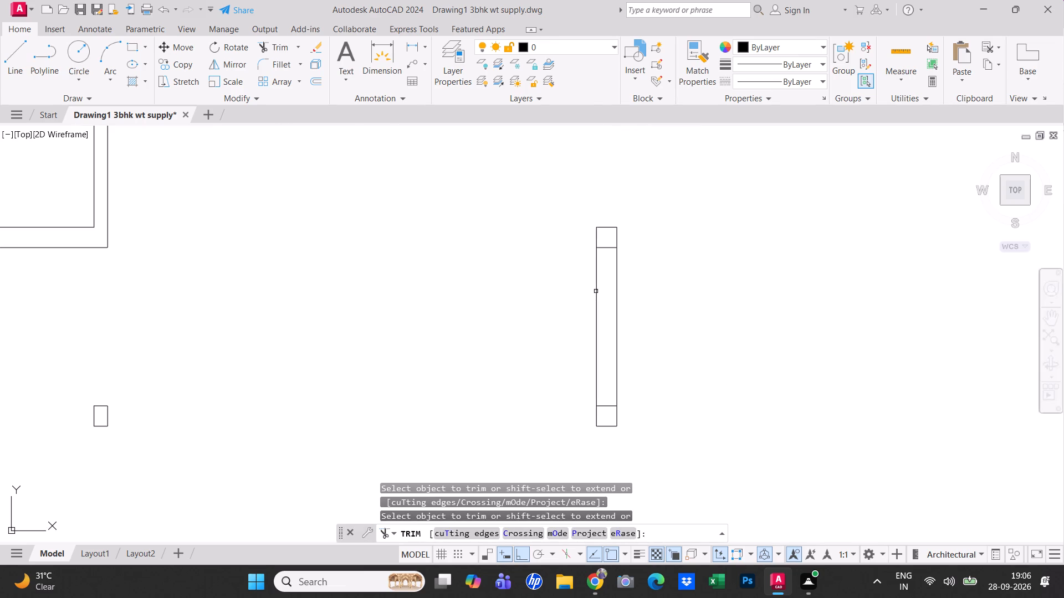
{"action": "left_click", "coordinate": [603, 407]}
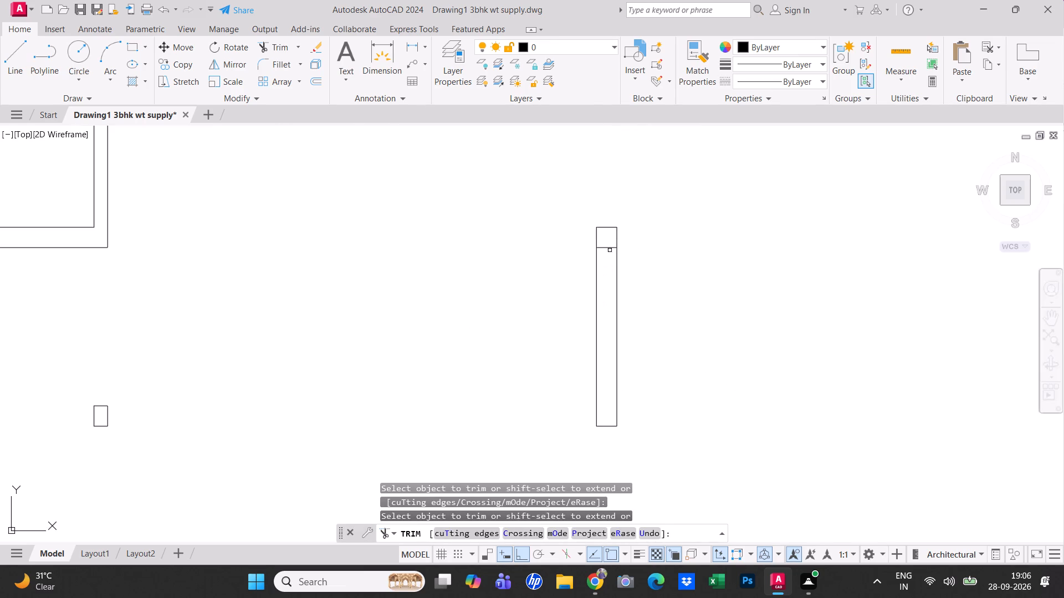
{"action": "left_click", "coordinate": [610, 248]}
{"action": "left_click", "coordinate": [605, 226]}
{"action": "key", "text": "Escape"}
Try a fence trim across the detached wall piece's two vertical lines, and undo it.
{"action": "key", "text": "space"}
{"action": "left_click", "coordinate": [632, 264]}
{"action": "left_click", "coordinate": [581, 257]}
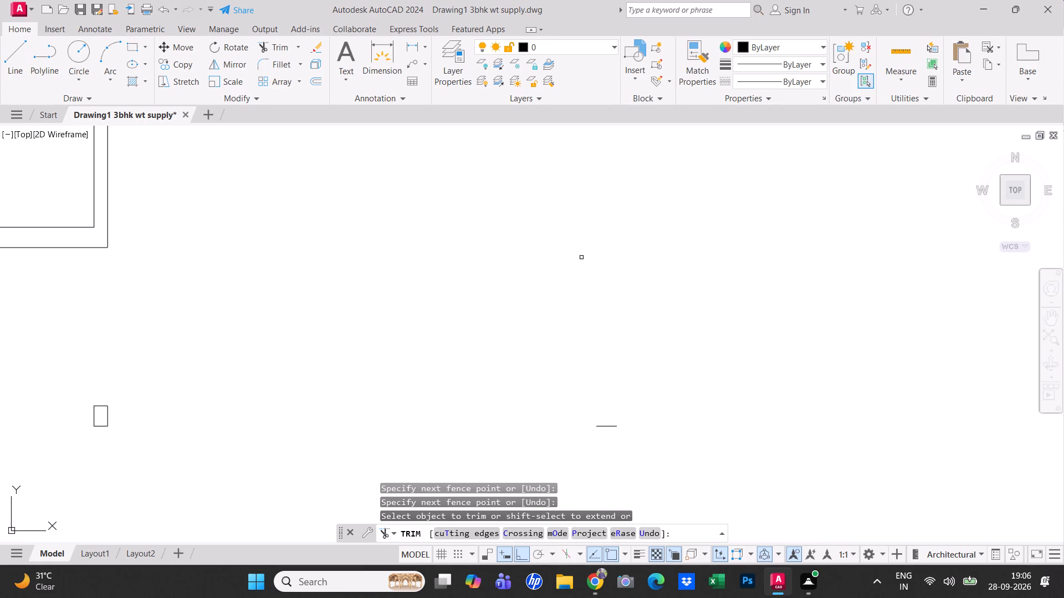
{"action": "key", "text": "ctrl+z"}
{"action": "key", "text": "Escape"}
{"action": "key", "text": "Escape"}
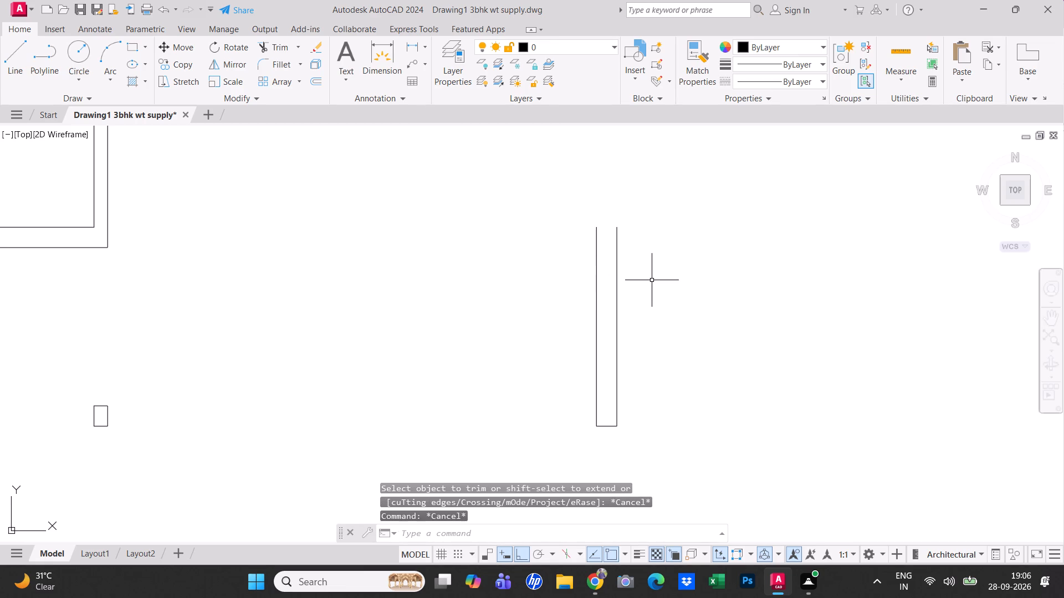
Stretch both vertical lines of the detached wall piece up to the bottom line of the right column's lowest partition.
{"action": "left_click", "coordinate": [652, 280]}
{"action": "left_click", "coordinate": [582, 277]}
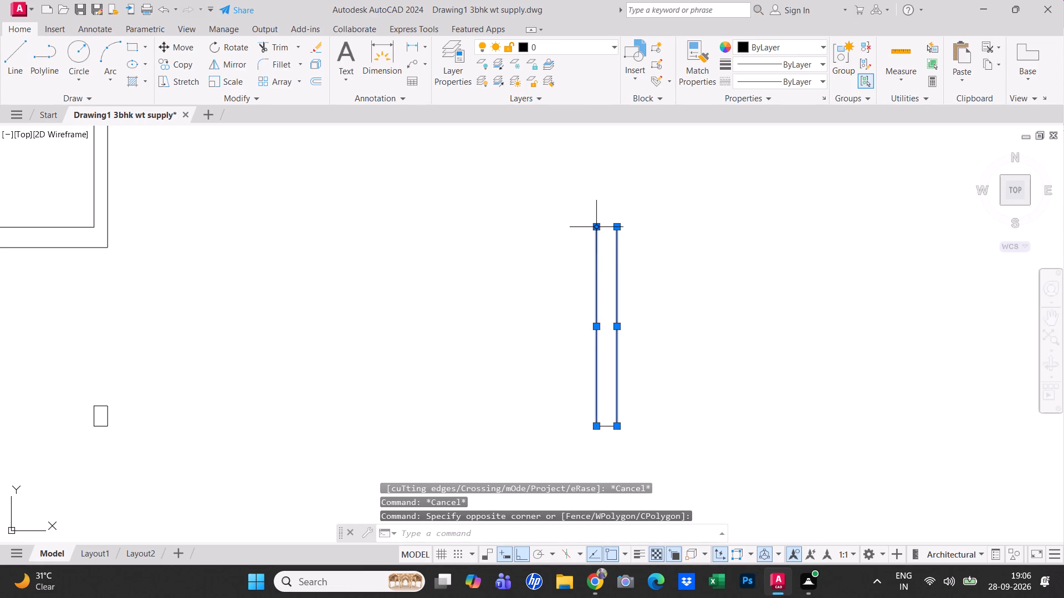
{"action": "left_click", "coordinate": [596, 227]}
{"action": "middle_click_drag", "start_coordinate": [594, 212], "coordinate": [606, 329]}
{"action": "scroll", "coordinate": [596, 224], "scroll_direction": "down", "scroll_amount": 1}
{"action": "middle_click_drag", "start_coordinate": [605, 262], "coordinate": [613, 327]}
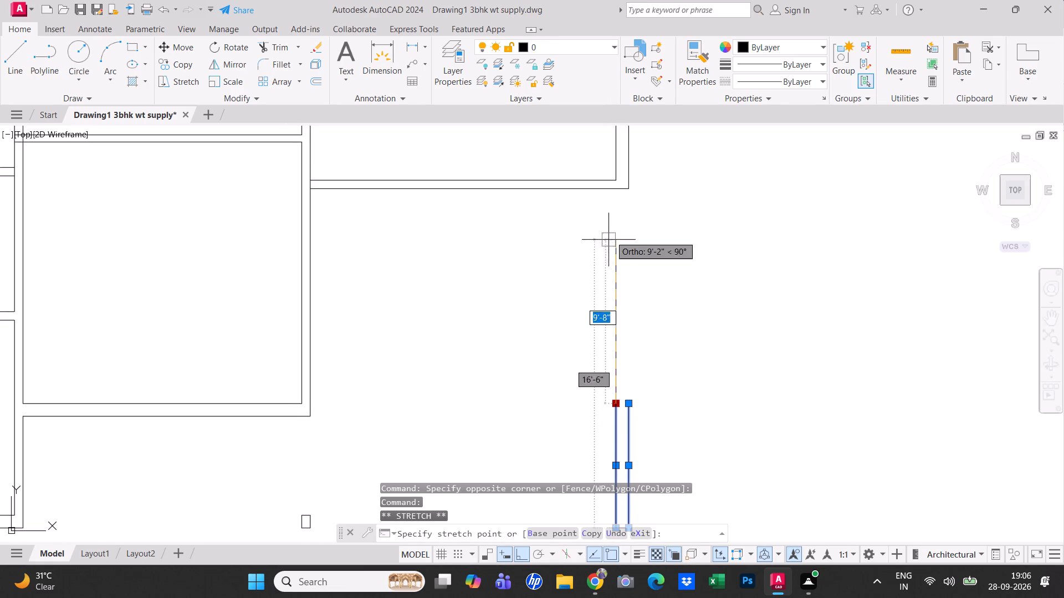
{"action": "left_click", "coordinate": [616, 193]}
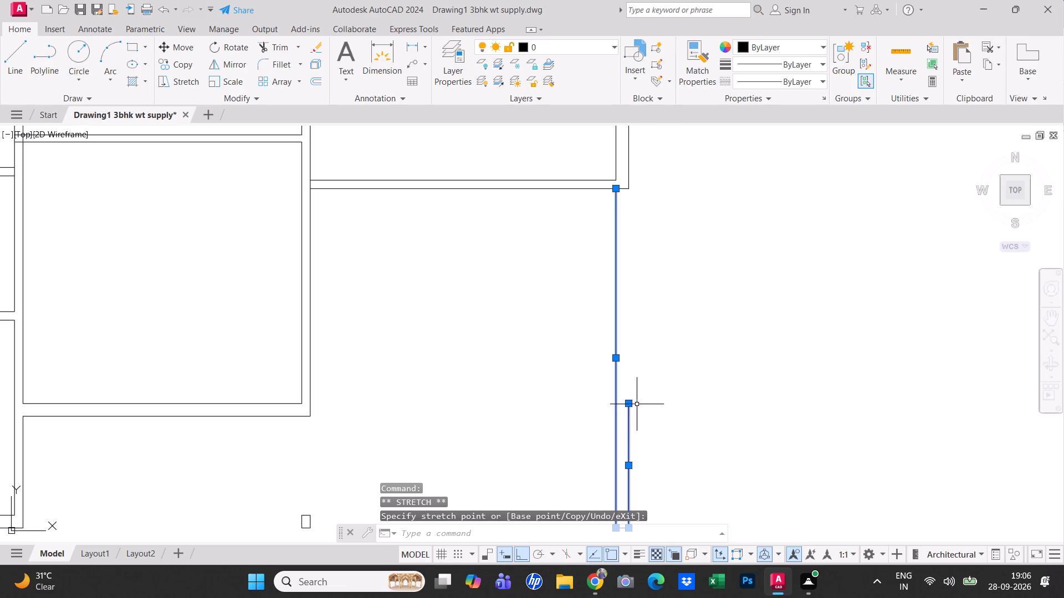
{"action": "left_click", "coordinate": [630, 402]}
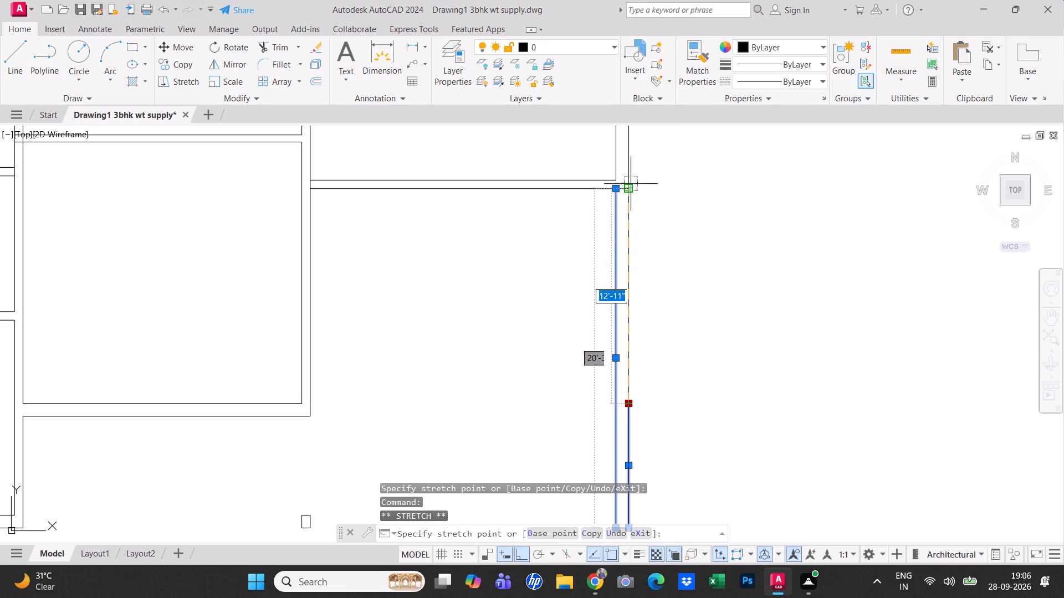
{"action": "left_click", "coordinate": [631, 184]}
{"action": "key", "text": "Escape"}
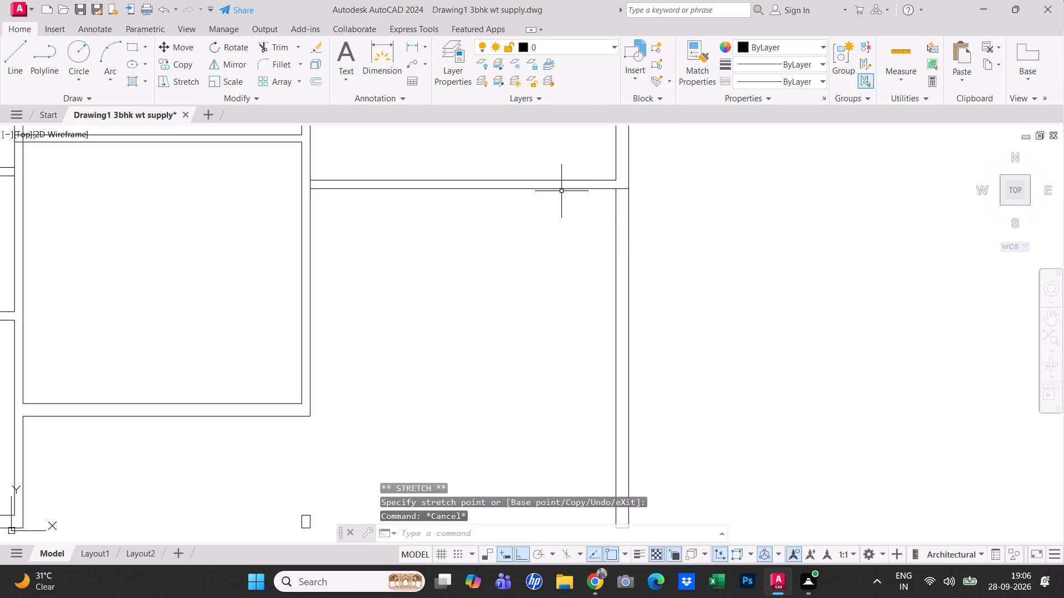
Move the bottom line of the right column's lowest partition 3" downward.
{"action": "left_click", "coordinate": [561, 187]}
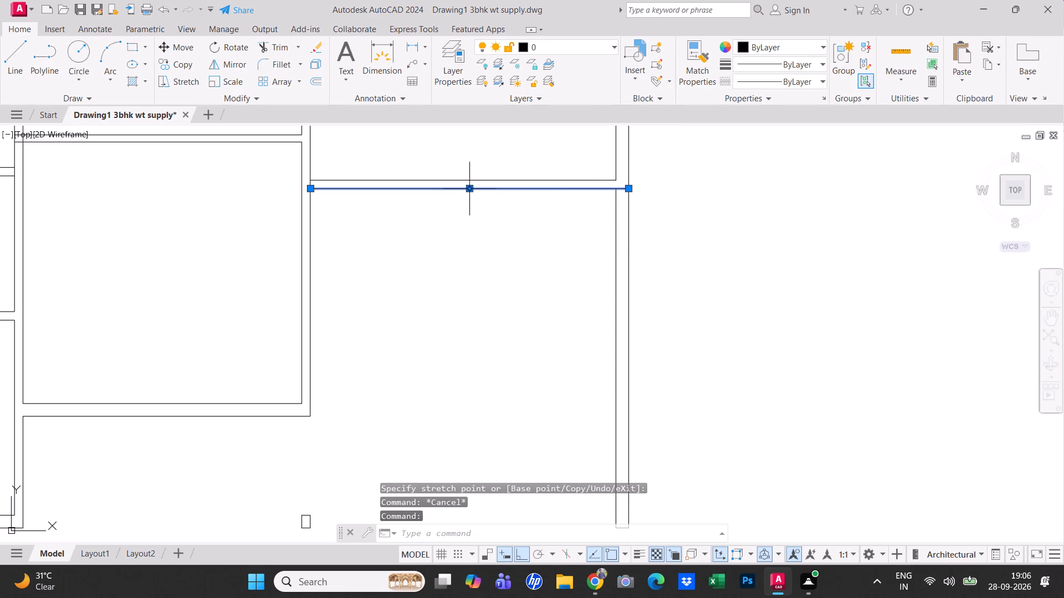
{"action": "left_click", "coordinate": [472, 189]}
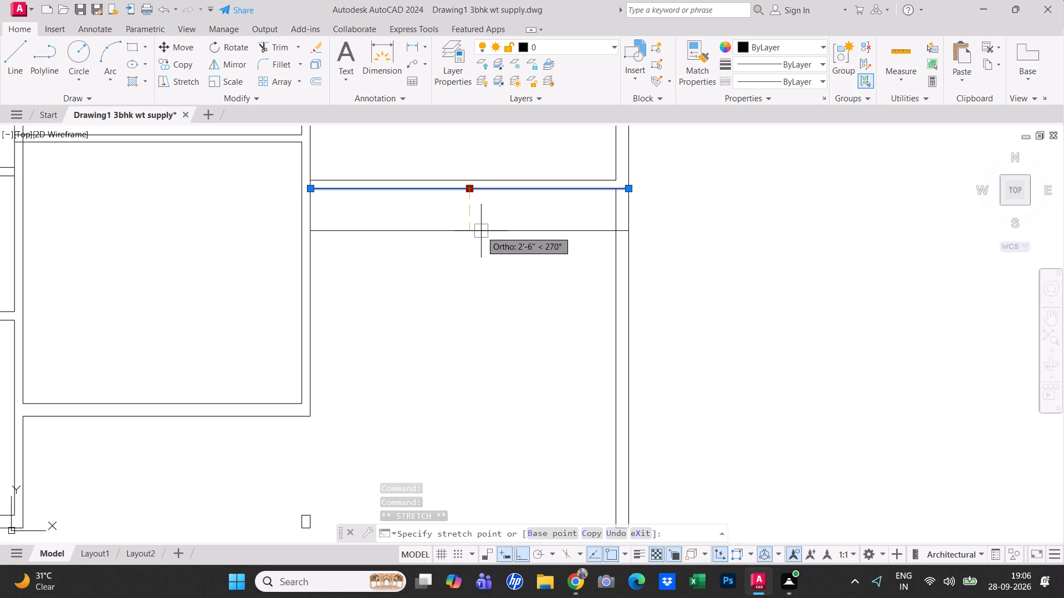
{"action": "type", "text": "3\""}
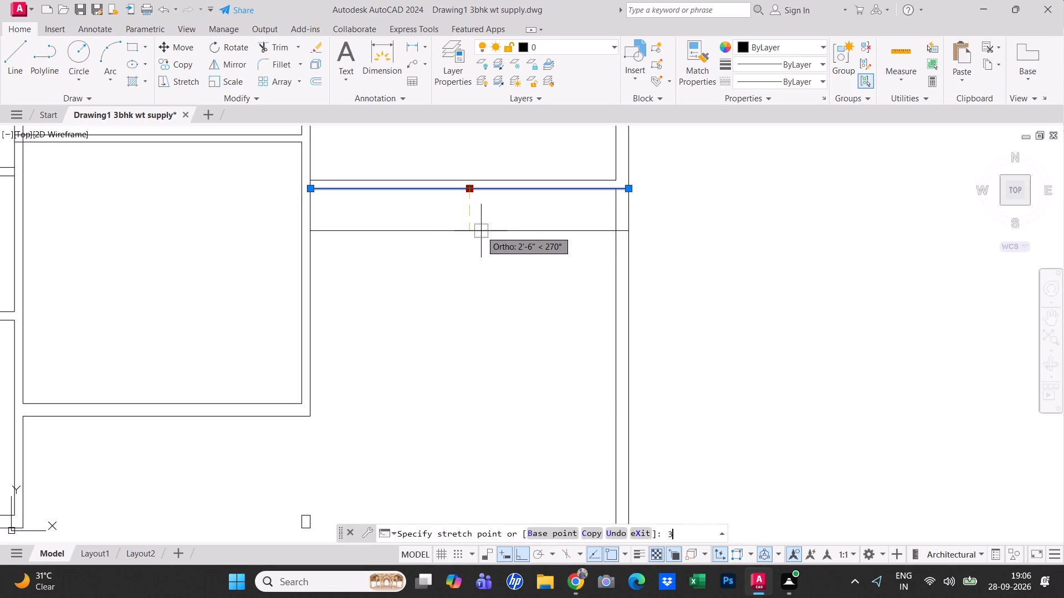
{"action": "key", "text": "Return"}
{"action": "key", "text": "Escape"}
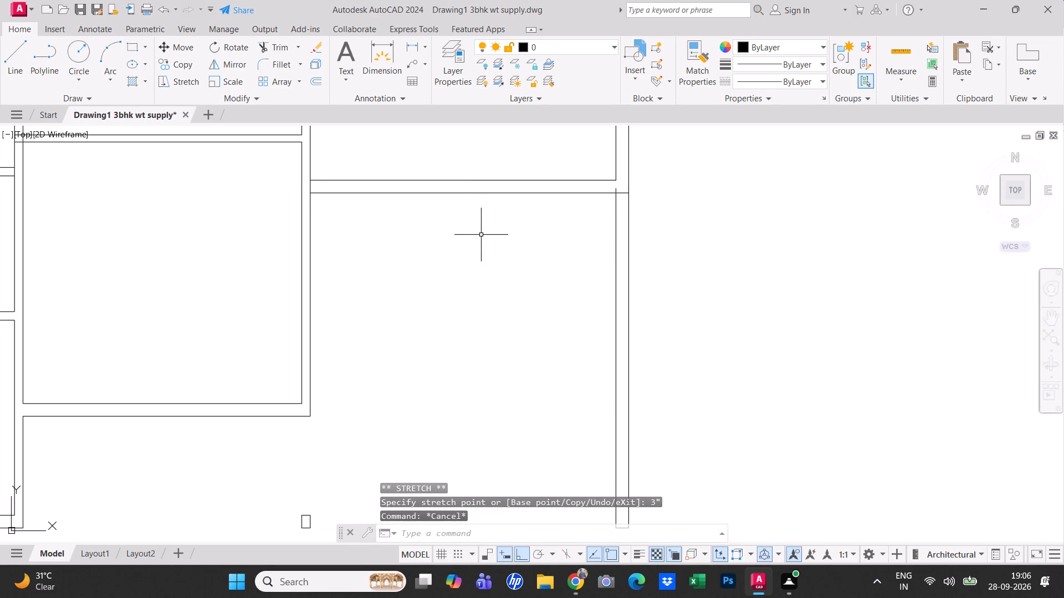
Trim the exterior wall's inner line above the moved bottom line and the middle wall line crossing the partition's other end.
{"action": "type", "text": "tr"}
{"action": "key", "text": "space"}
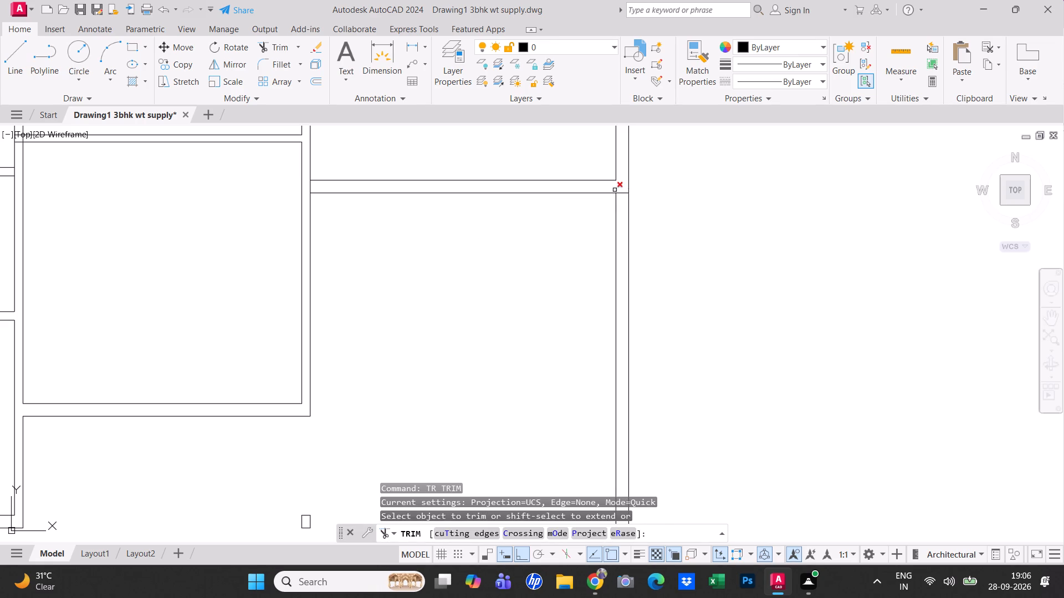
{"action": "left_click", "coordinate": [614, 189]}
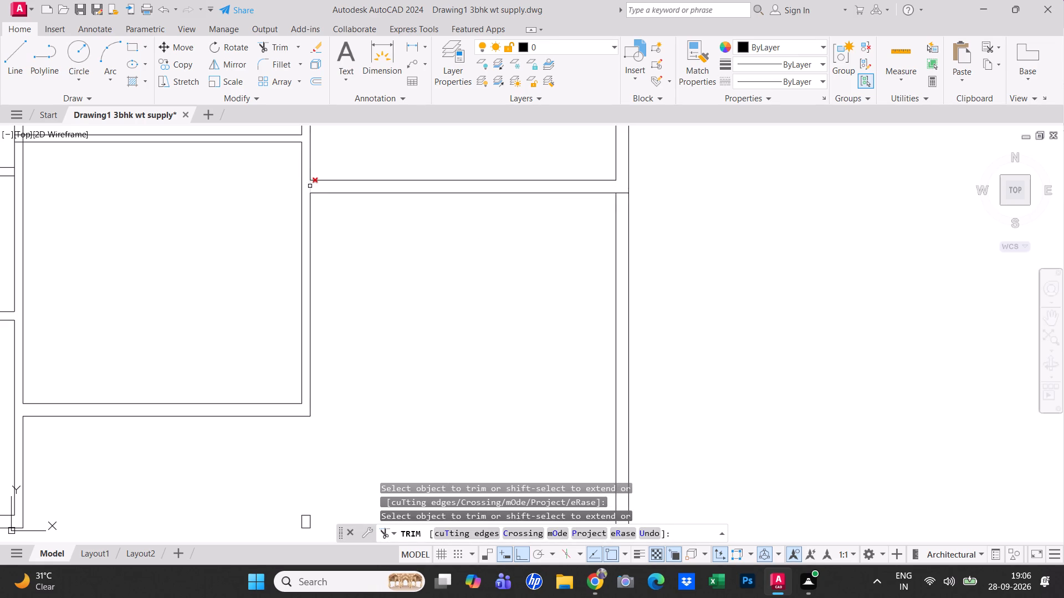
{"action": "left_click", "coordinate": [310, 186]}
{"action": "scroll", "coordinate": [391, 310], "scroll_direction": "down", "scroll_amount": 4}
{"action": "scroll", "coordinate": [378, 332], "scroll_direction": "up", "scroll_amount": 3}
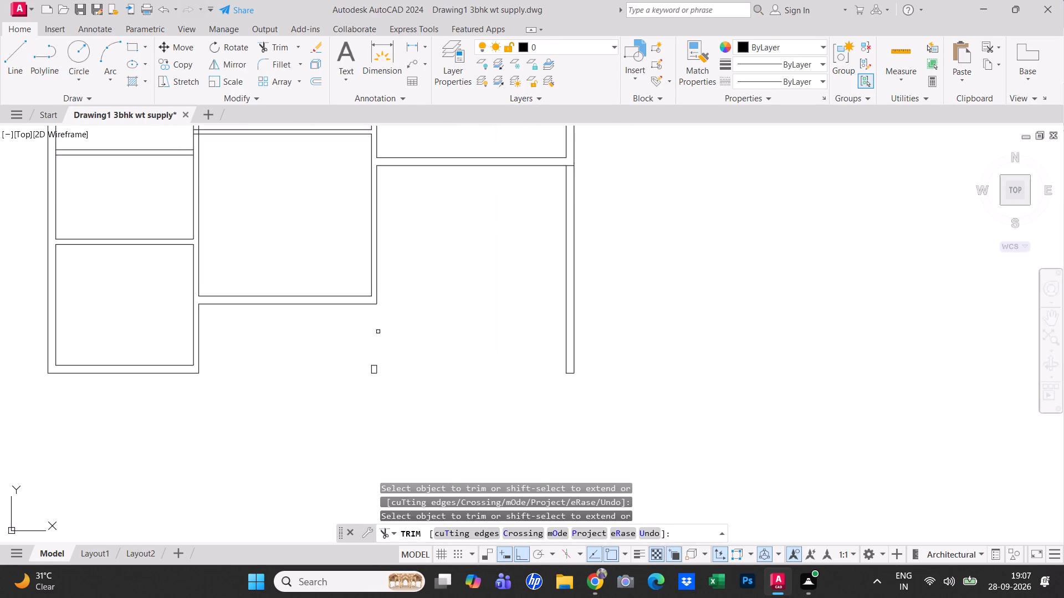
{"action": "middle_click_drag", "start_coordinate": [377, 333], "coordinate": [382, 353]}
{"action": "key", "text": "Escape"}
{"action": "key", "text": "Escape"}
{"action": "key", "text": "Escape"}
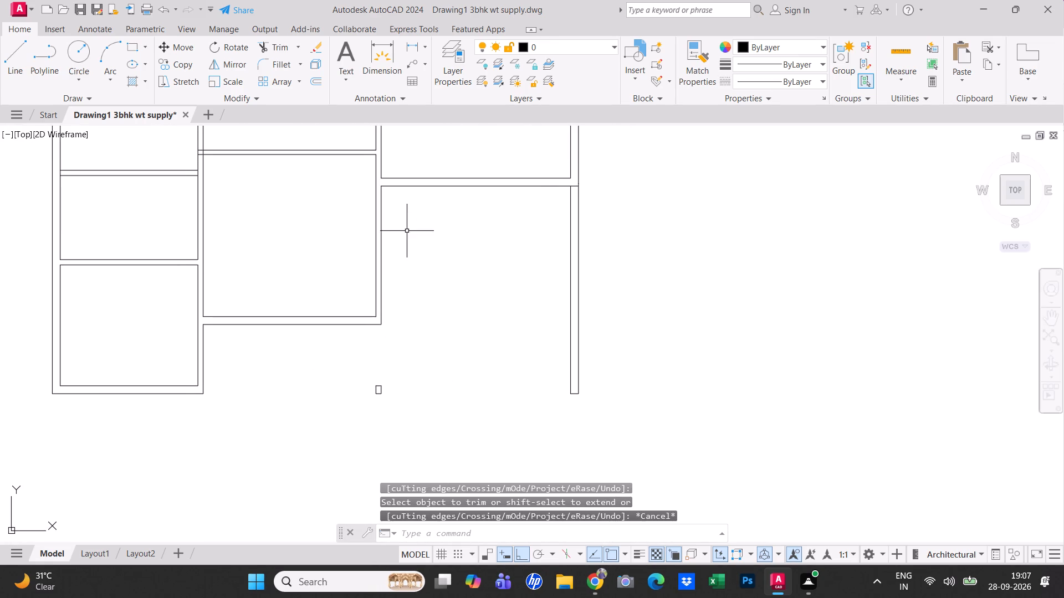
Move the outer right line of the middle column's lowest room 3" outward.
{"action": "middle_click_drag", "start_coordinate": [390, 260], "coordinate": [398, 293]}
{"action": "scroll", "coordinate": [398, 293], "scroll_direction": "down", "scroll_amount": 2}
{"action": "key", "text": "Escape"}
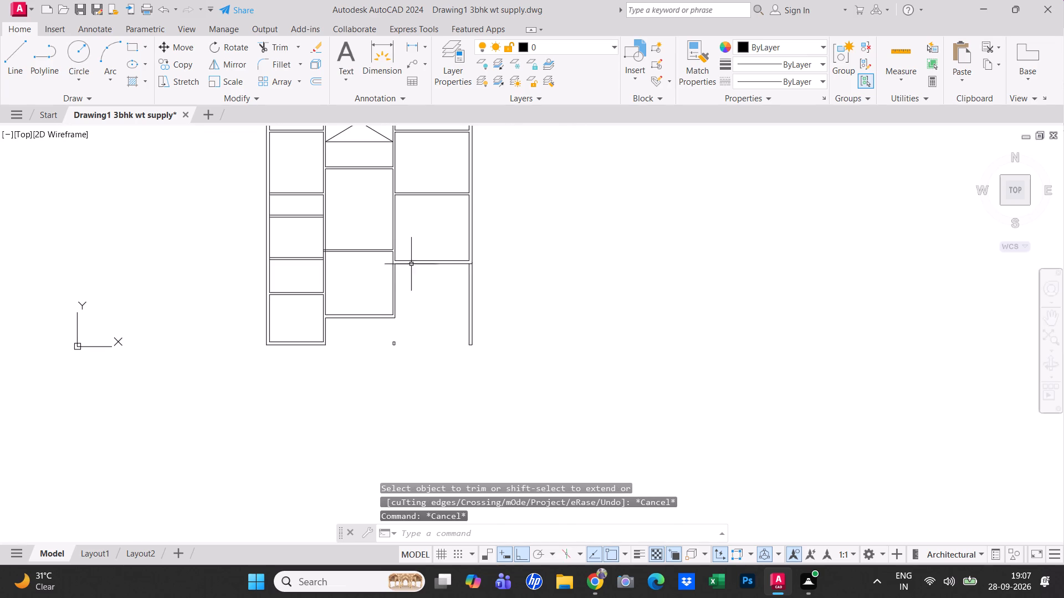
{"action": "scroll", "coordinate": [416, 260], "scroll_direction": "up", "scroll_amount": 2}
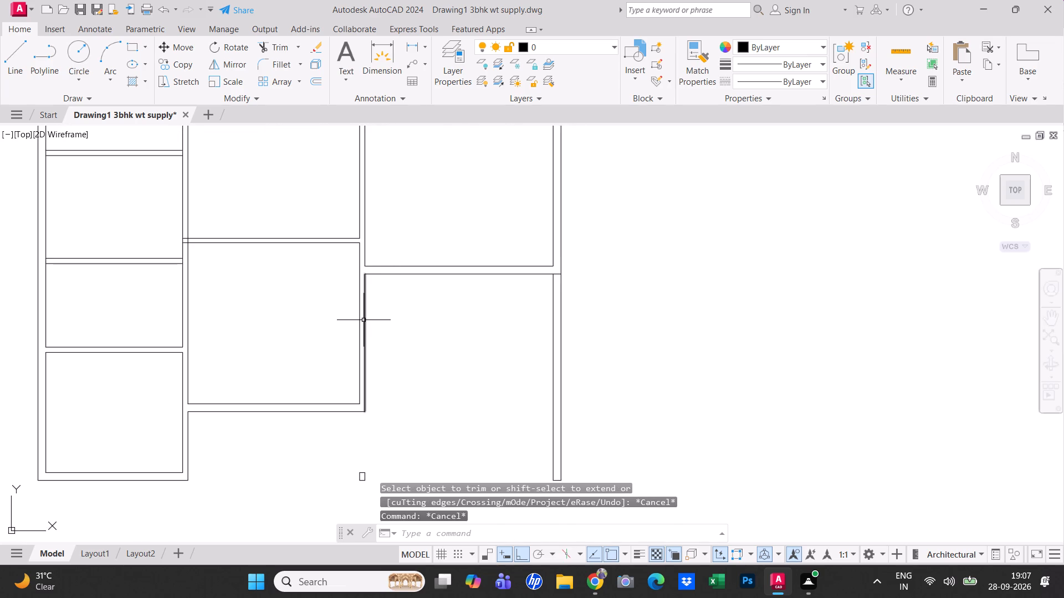
{"action": "key", "text": "Escape"}
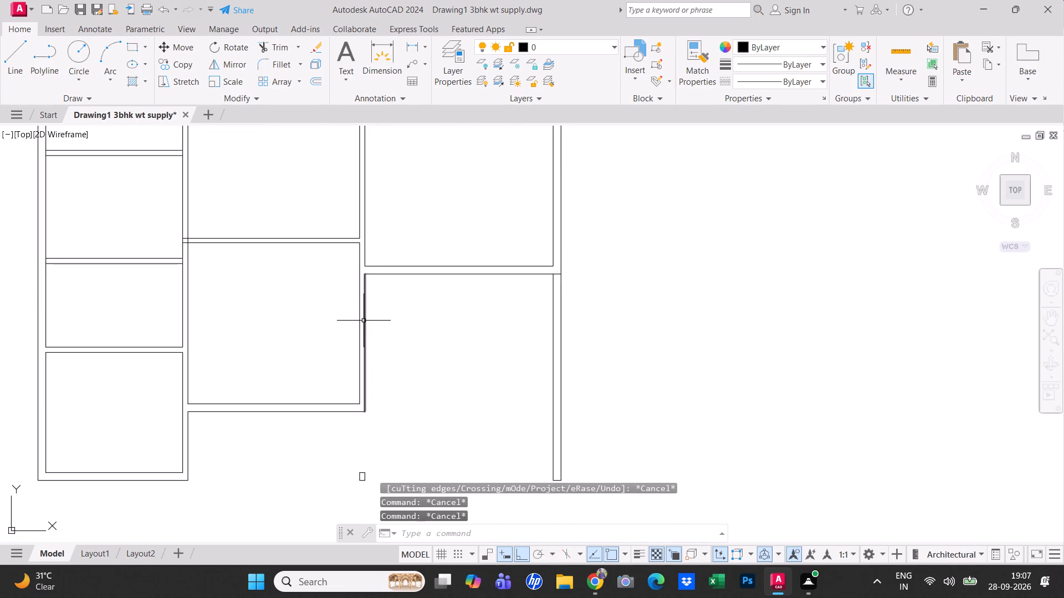
{"action": "scroll", "coordinate": [375, 317], "scroll_direction": "down", "scroll_amount": 1}
{"action": "scroll", "coordinate": [375, 317], "scroll_direction": "up", "scroll_amount": 1}
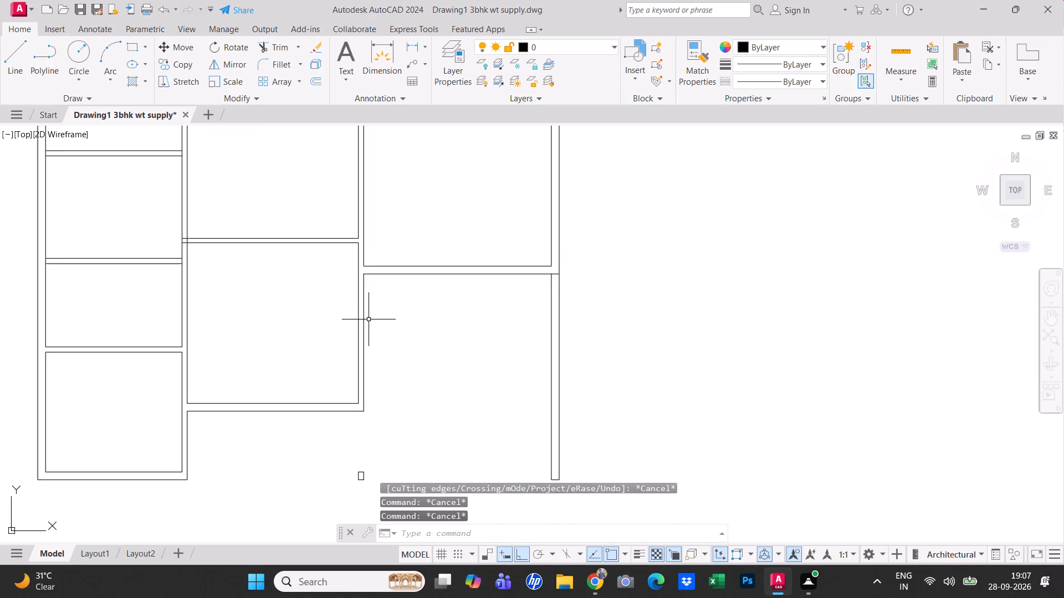
{"action": "left_click", "coordinate": [364, 326]}
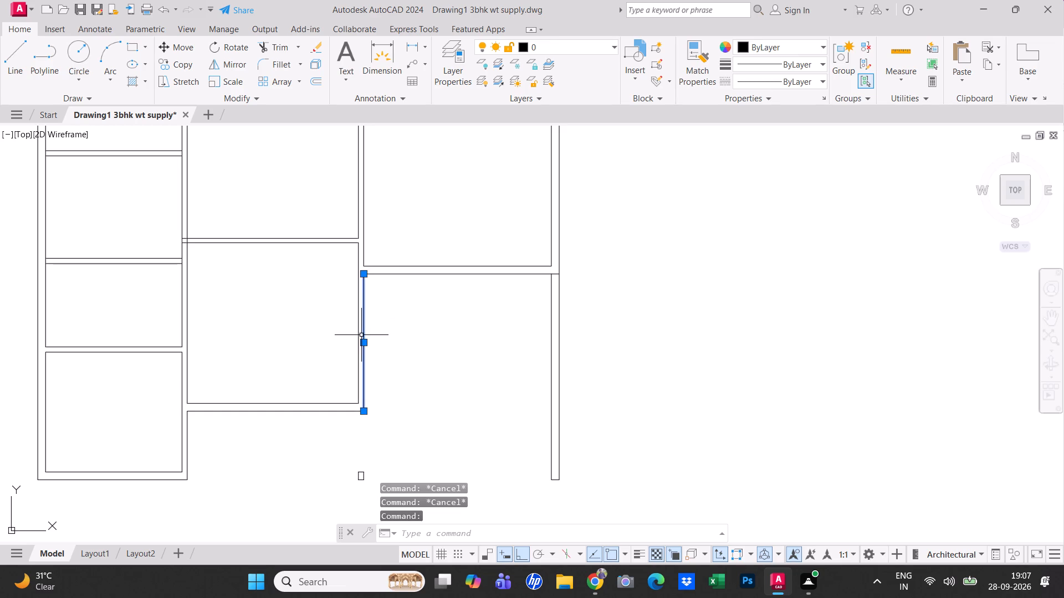
{"action": "left_click", "coordinate": [365, 343]}
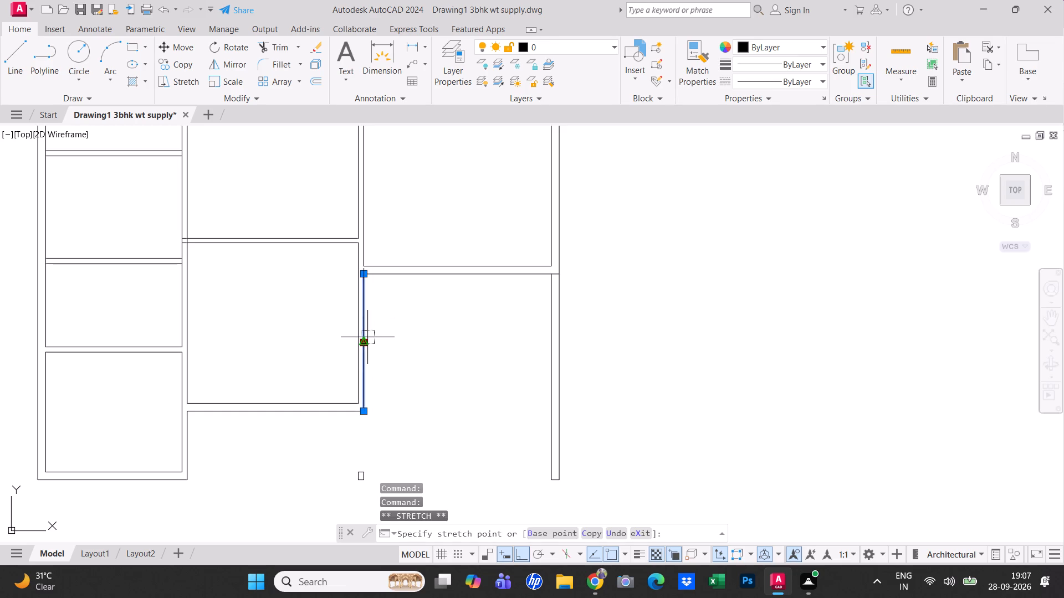
{"action": "type", "text": "3\""}
{"action": "key", "text": "Return"}
{"action": "key", "text": "Escape"}
Fillet the moved vertical line with the middle column's bottom outer line and the right partition's bottom line into sharp corners.
{"action": "scroll", "coordinate": [410, 344], "scroll_direction": "up", "scroll_amount": 1}
{"action": "key", "text": "Escape"}
{"action": "middle_click_drag", "start_coordinate": [351, 401], "coordinate": [337, 338]}
{"action": "type", "text": "f"}
{"action": "key", "text": "space"}
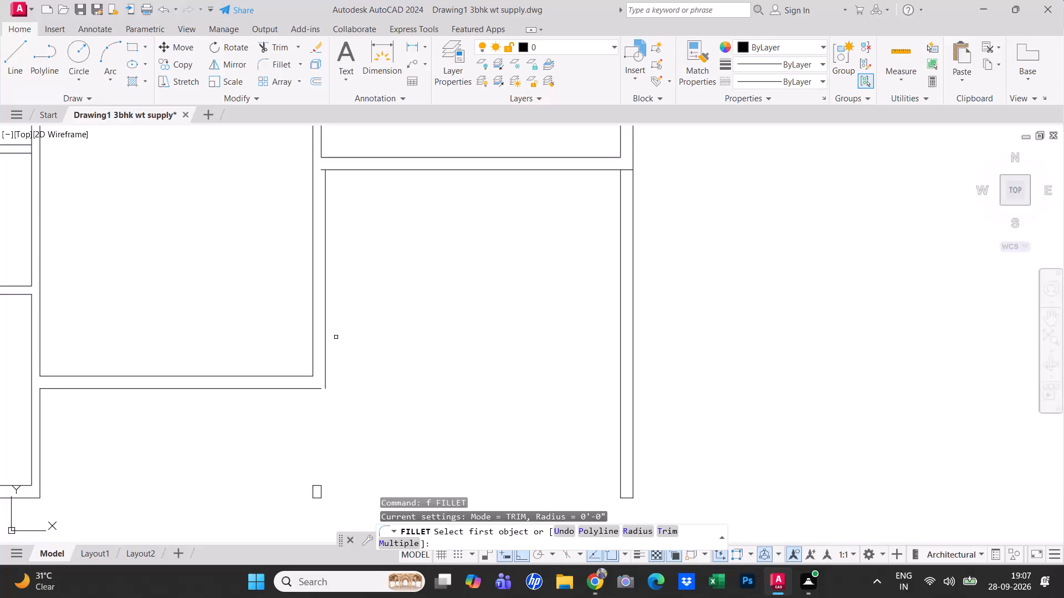
{"action": "left_click", "coordinate": [313, 386]}
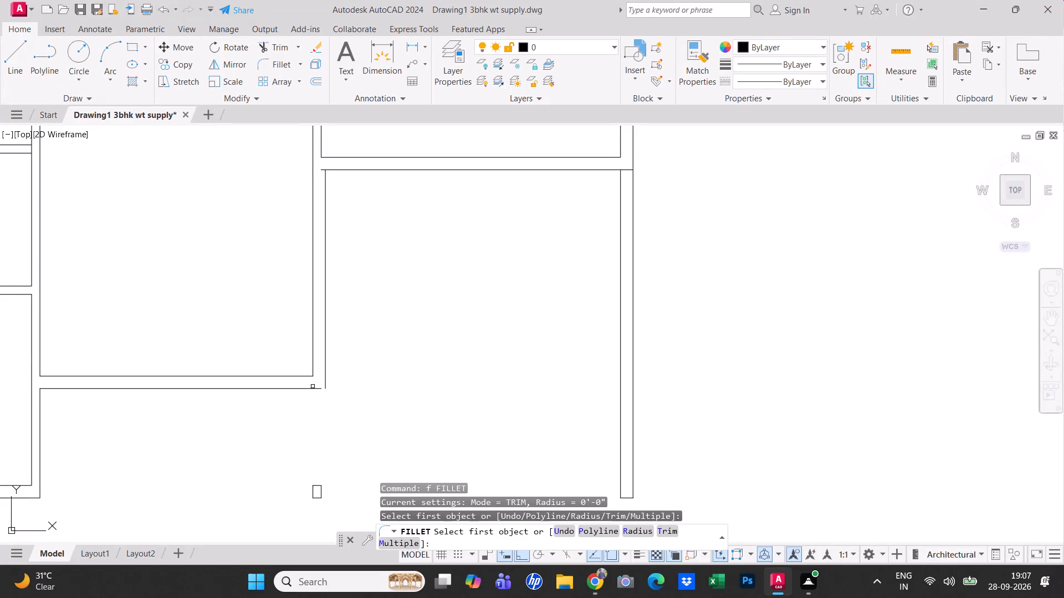
{"action": "left_click", "coordinate": [325, 378]}
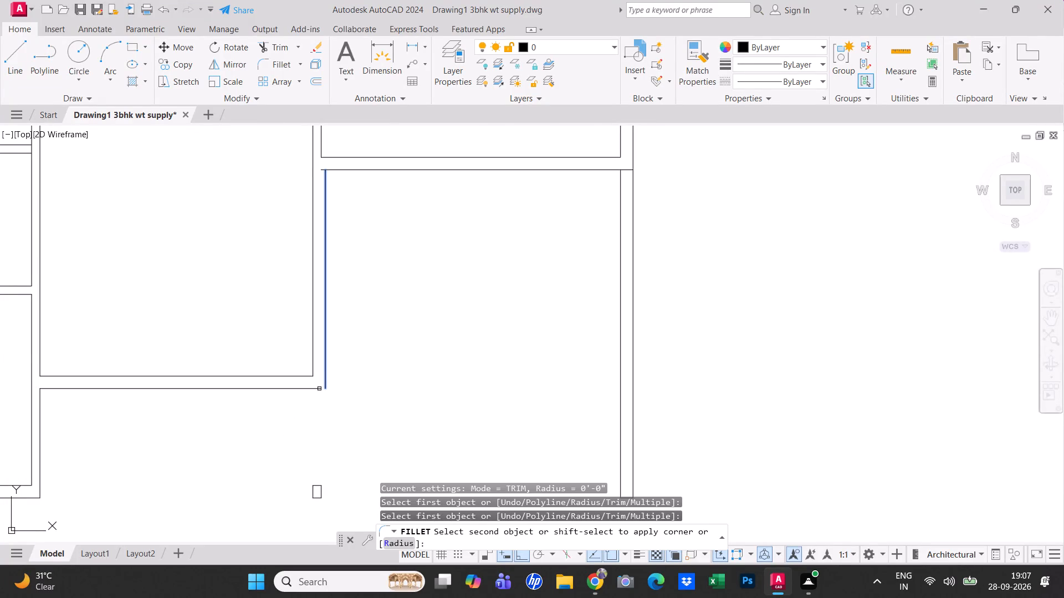
{"action": "left_click", "coordinate": [316, 388]}
{"action": "right_click", "coordinate": [337, 289]}
{"action": "left_click", "coordinate": [377, 298]}
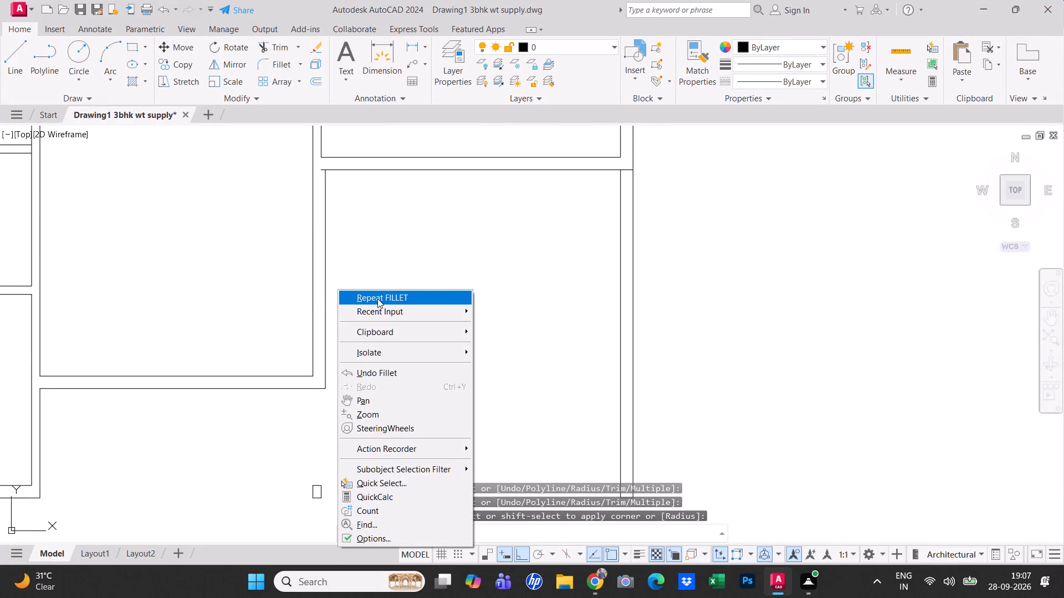
{"action": "left_click", "coordinate": [326, 176]}
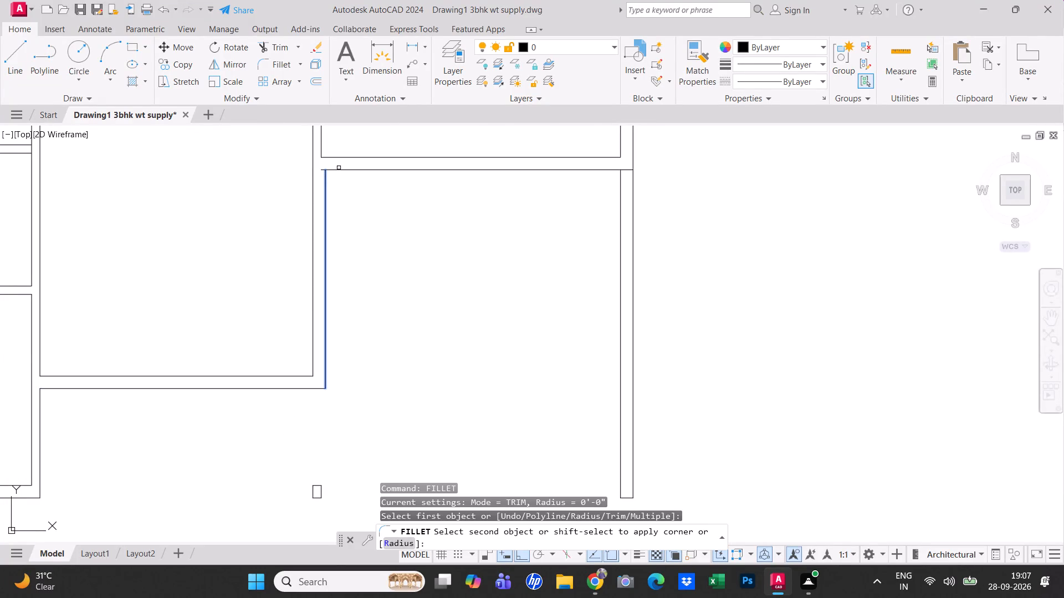
{"action": "left_click", "coordinate": [342, 169]}
{"action": "key", "text": "Escape"}
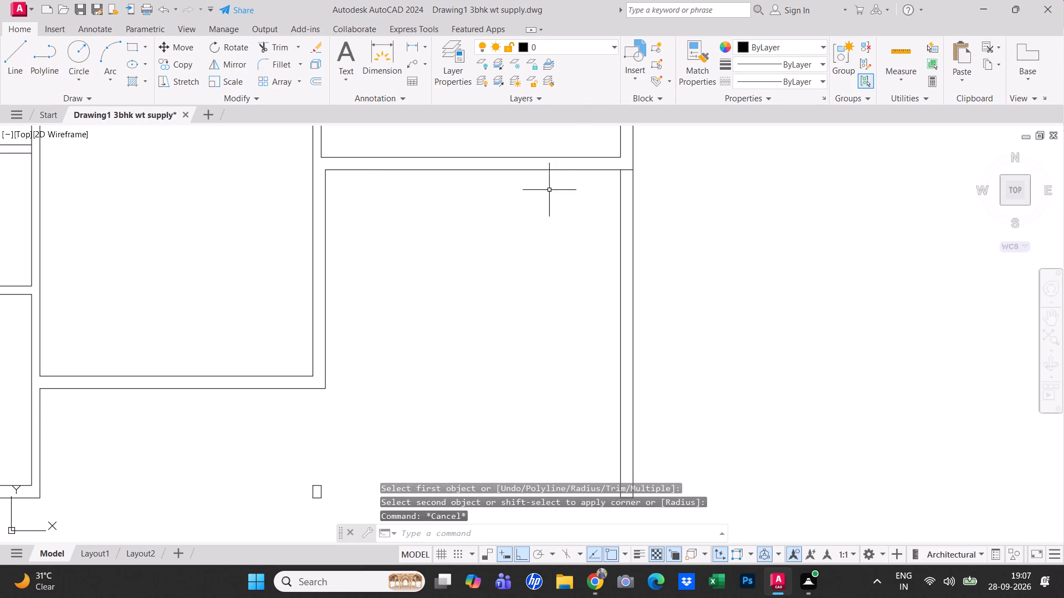
{"action": "key", "text": "Escape"}
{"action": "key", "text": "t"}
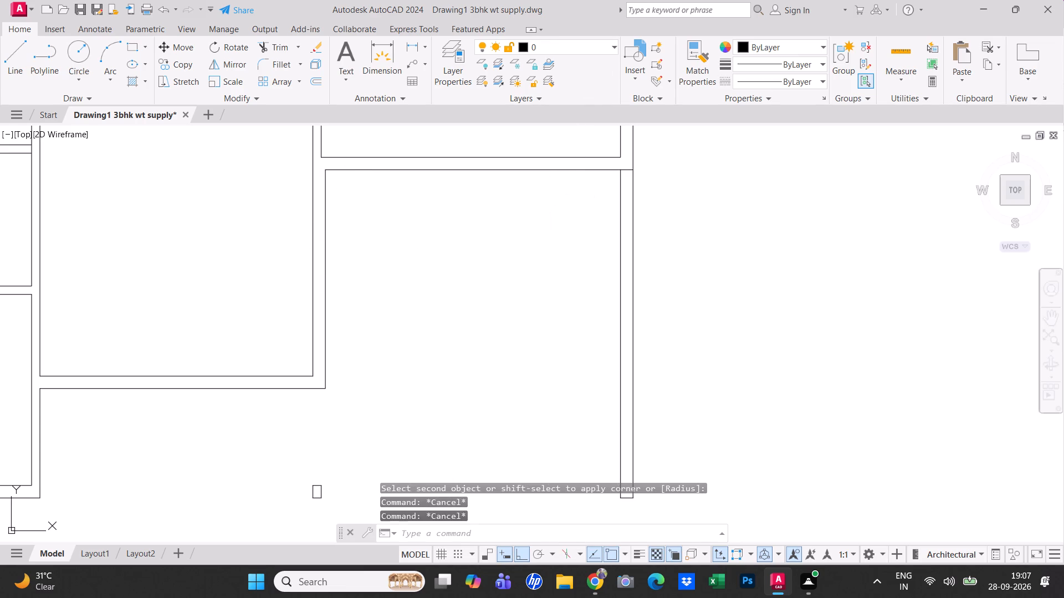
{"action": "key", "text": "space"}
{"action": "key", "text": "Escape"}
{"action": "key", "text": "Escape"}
Save the drawing.
{"action": "key", "text": "ctrl+s"}
{"action": "scroll", "coordinate": [550, 212], "scroll_direction": "down", "scroll_amount": 2, "text": "ctrl"}
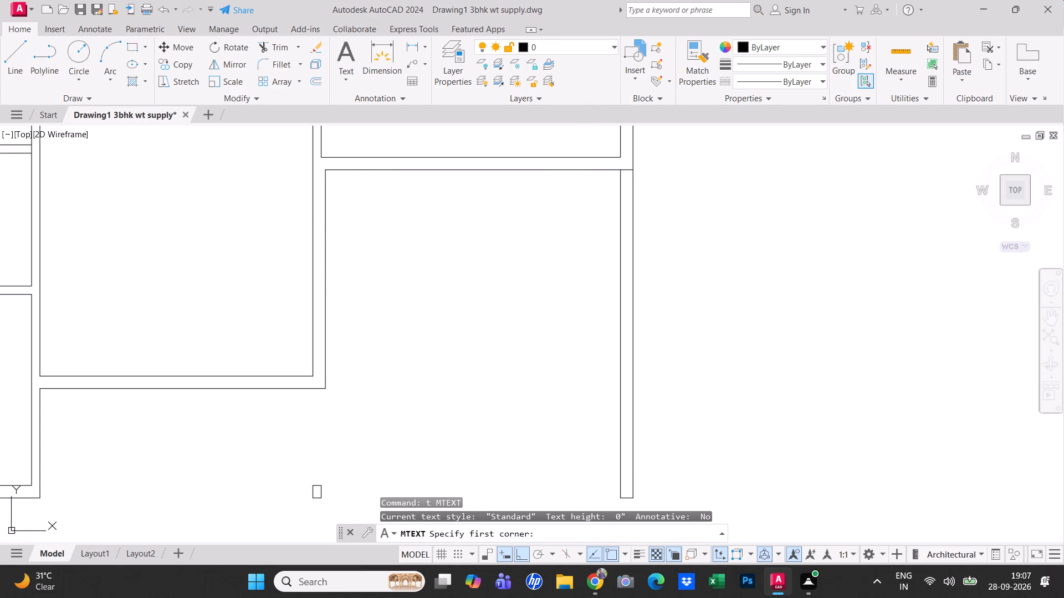
Look over the floor plan's room layout, from the crossed box at the top down to the lowest rooms.
{"action": "scroll", "coordinate": [548, 213], "scroll_direction": "down", "scroll_amount": 1, "text": "ctrl"}
{"action": "scroll", "coordinate": [487, 265], "scroll_direction": "down", "scroll_amount": 2}
{"action": "middle_click_drag", "start_coordinate": [492, 291], "coordinate": [494, 297]}
{"action": "scroll", "coordinate": [494, 297], "scroll_direction": "up", "scroll_amount": 1}
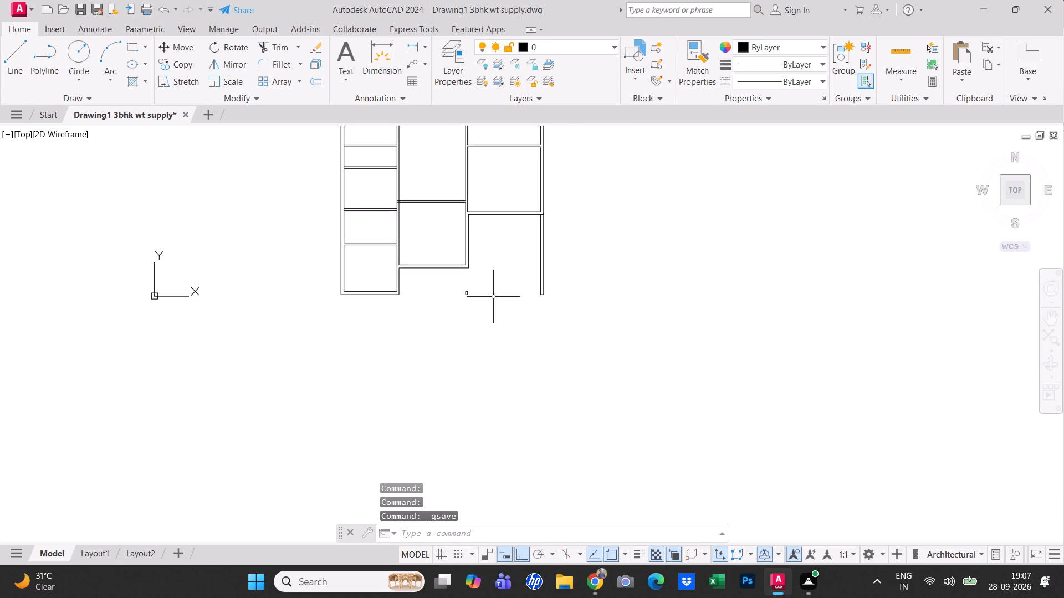
{"action": "scroll", "coordinate": [407, 300], "scroll_direction": "up", "scroll_amount": 1}
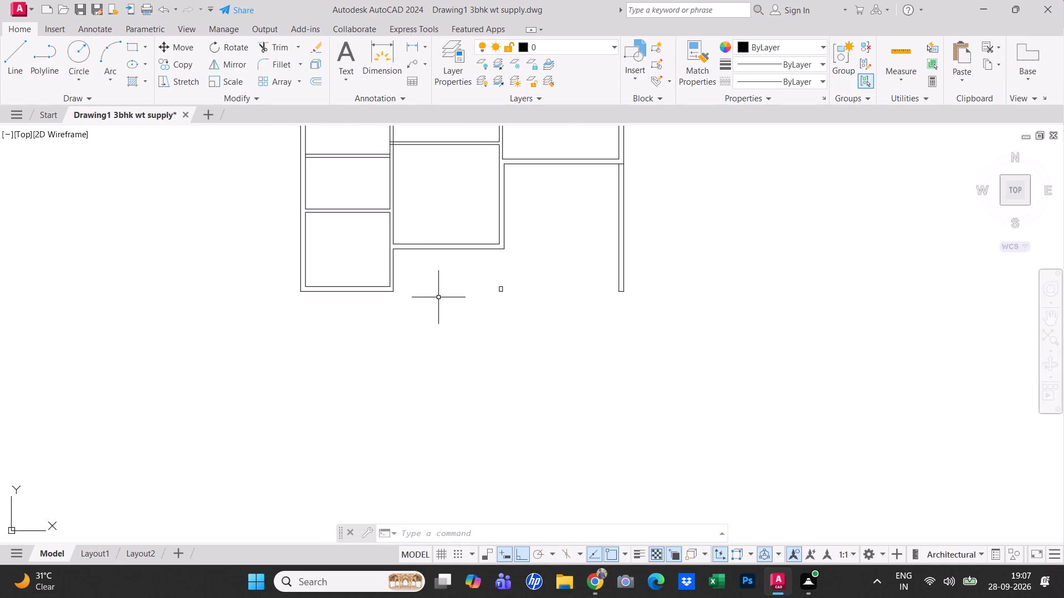
{"action": "scroll", "coordinate": [456, 307], "scroll_direction": "down", "scroll_amount": 2}
{"action": "scroll", "coordinate": [499, 239], "scroll_direction": "up", "scroll_amount": 1}
{"action": "middle_click_drag", "start_coordinate": [482, 224], "coordinate": [483, 283]}
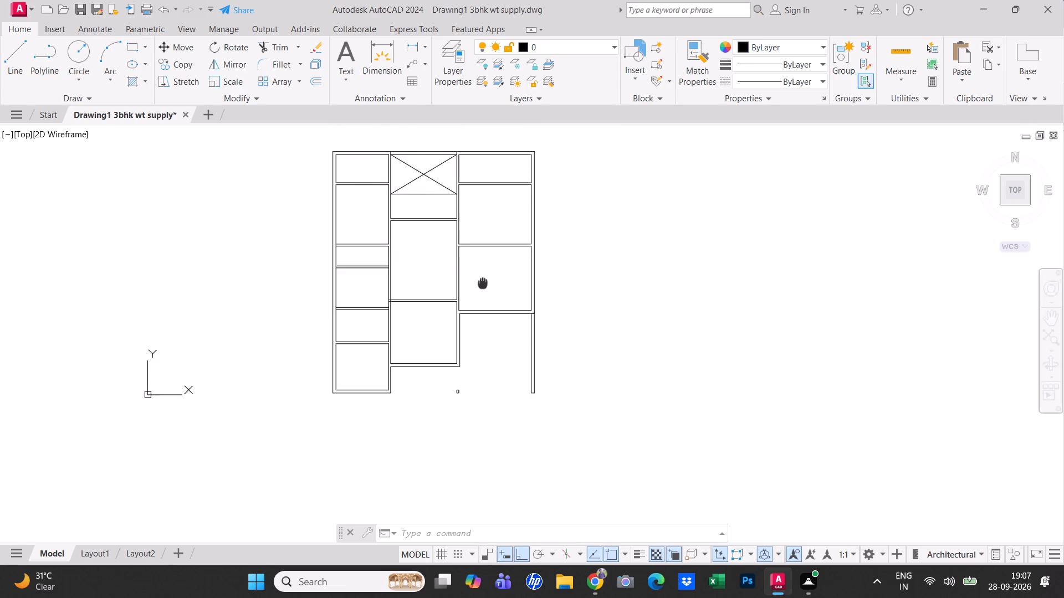
{"action": "middle_click_drag", "start_coordinate": [483, 283], "coordinate": [483, 242]}
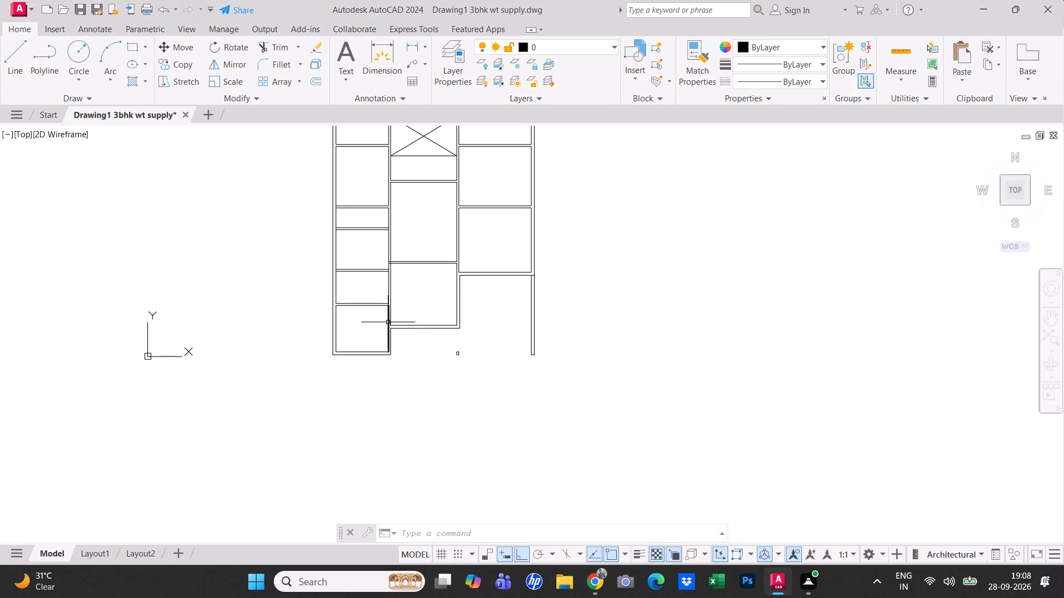
{"action": "scroll", "coordinate": [381, 313], "scroll_direction": "up", "scroll_amount": 1}
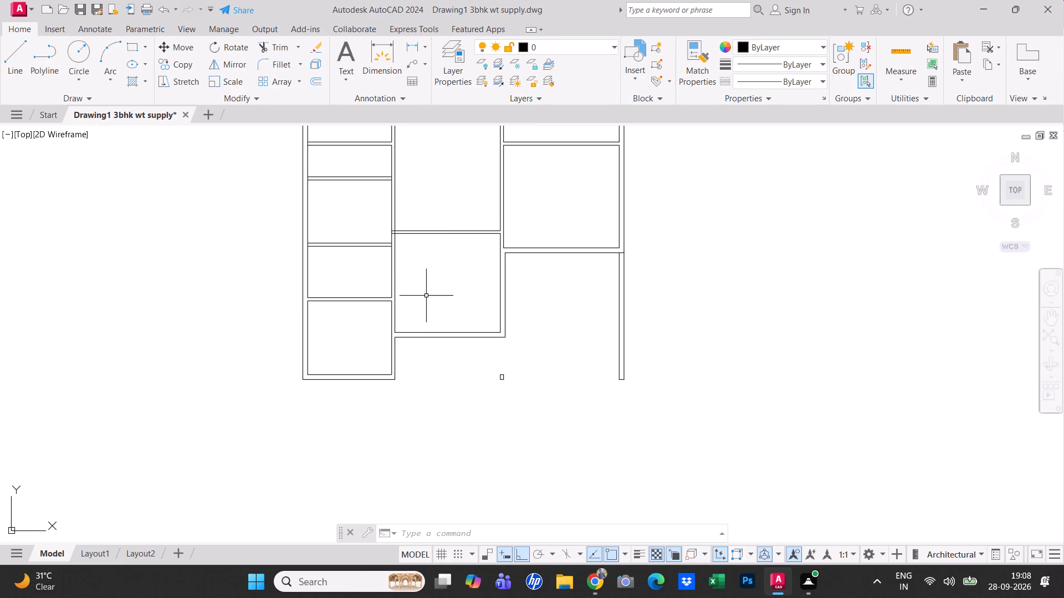
{"action": "key", "text": "Escape"}
Draw a short line across the thickness of the middle column's bottom wall, where it meets the left column.
{"action": "middle_click_drag", "start_coordinate": [429, 291], "coordinate": [381, 268]}
{"action": "scroll", "coordinate": [371, 315], "scroll_direction": "up", "scroll_amount": 1}
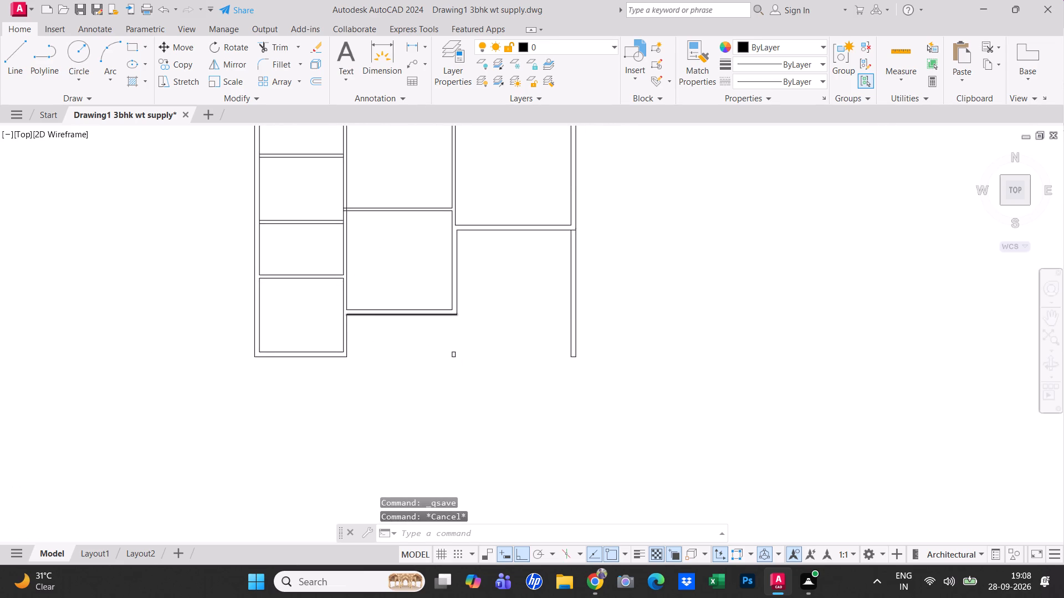
{"action": "scroll", "coordinate": [371, 315], "scroll_direction": "up", "scroll_amount": 1}
{"action": "left_click", "coordinate": [16, 63]}
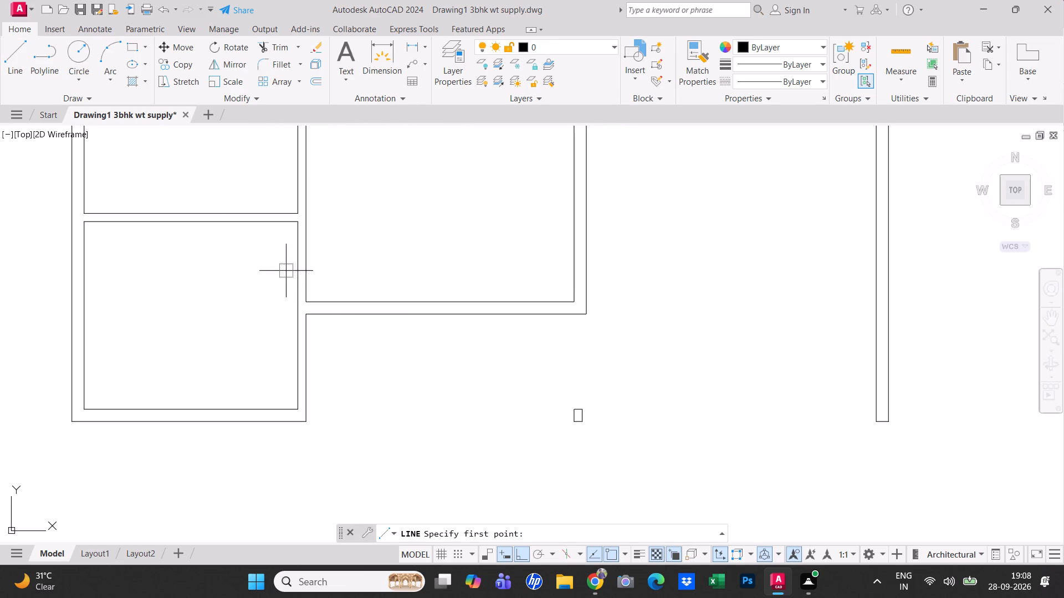
{"action": "left_click", "coordinate": [308, 315]}
{"action": "left_click", "coordinate": [307, 300]}
{"action": "key", "text": "Escape"}
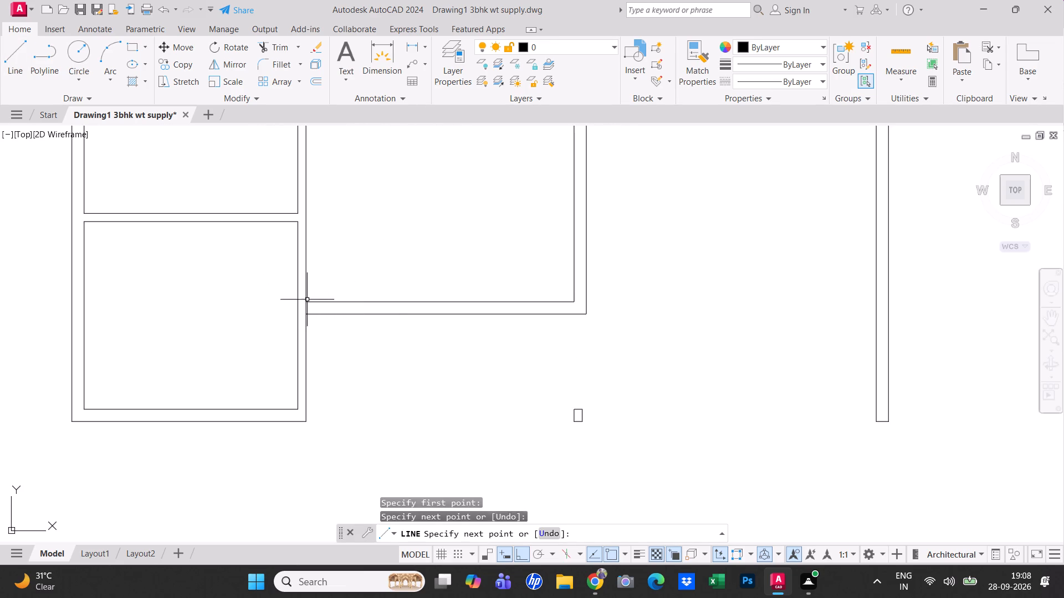
Offset the short line across the bottom wall 3" to the right to mark the first door jamb.
{"action": "scroll", "coordinate": [334, 324], "scroll_direction": "up", "scroll_amount": 1}
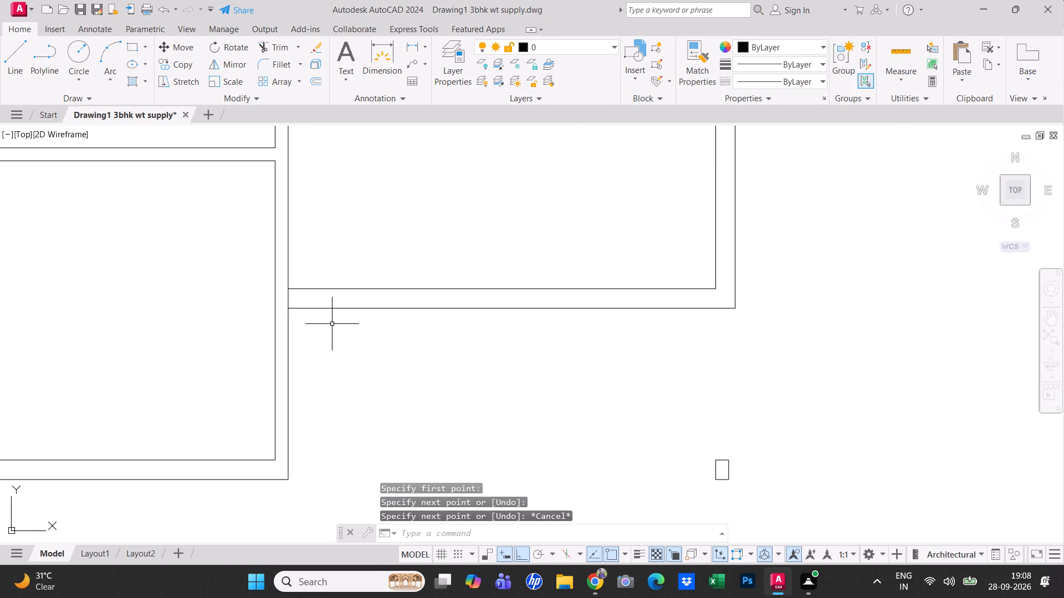
{"action": "type", "text": "o"}
{"action": "key", "text": "space"}
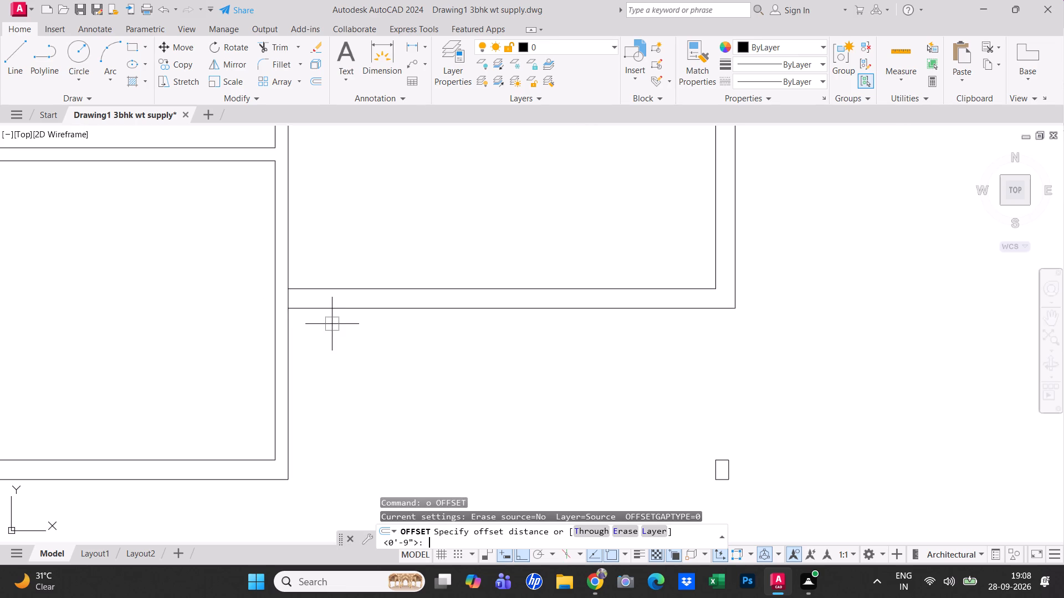
{"action": "type", "text": "3\""}
{"action": "key", "text": "Return"}
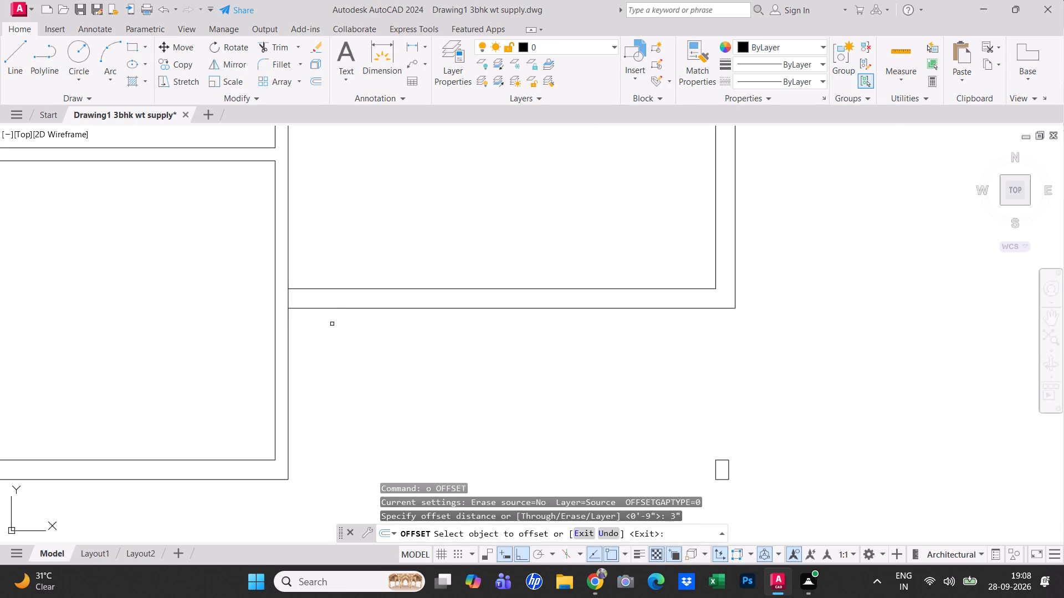
{"action": "left_click", "coordinate": [290, 300]}
{"action": "left_click", "coordinate": [289, 300]}
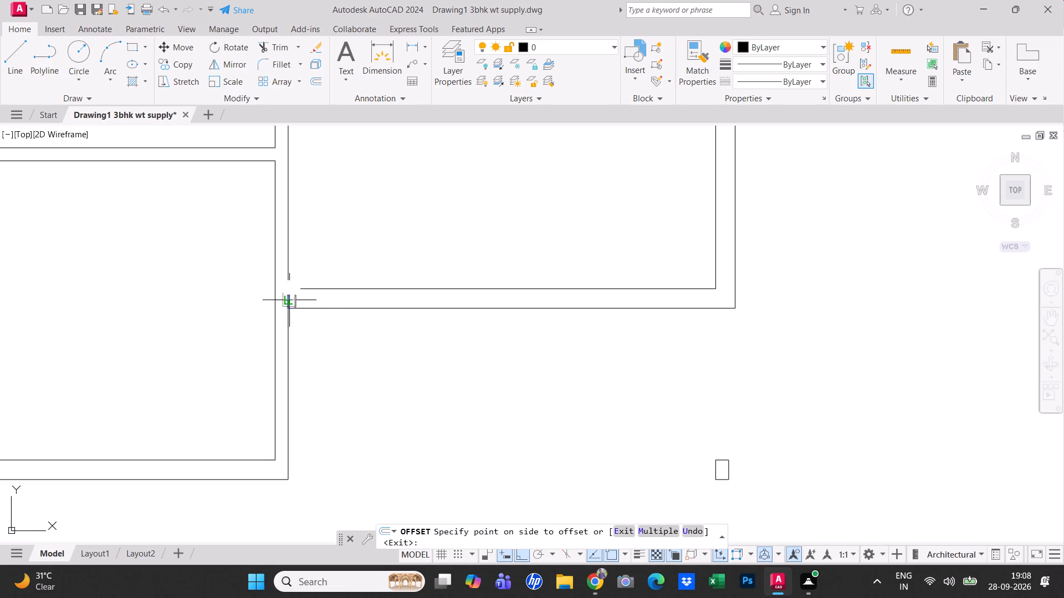
{"action": "left_click", "coordinate": [319, 301]}
{"action": "key", "text": "Escape"}
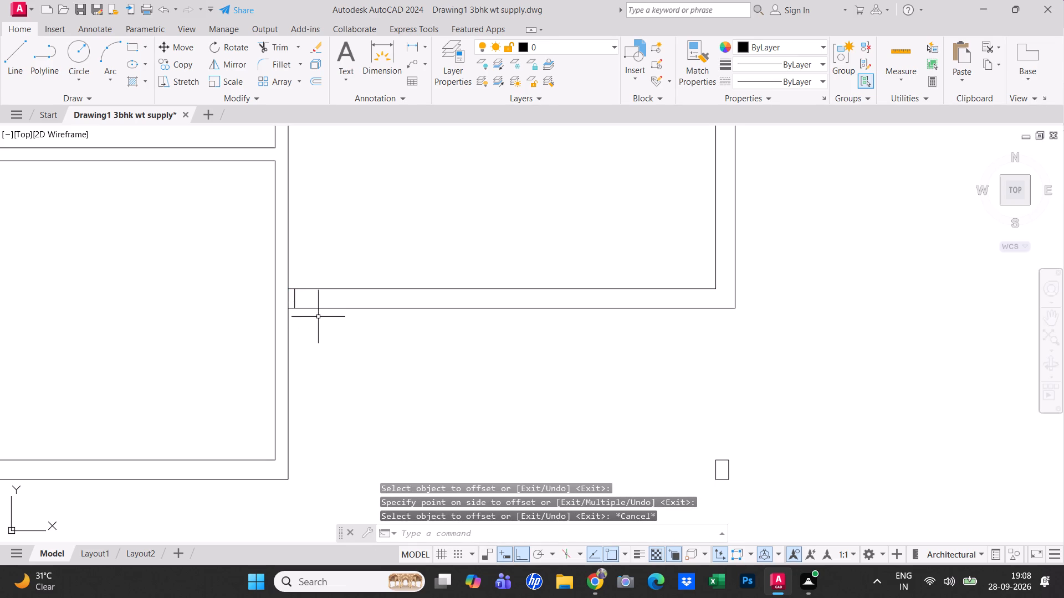
Offset the jamb line 3' further along the bottom wall using the Through option, marking the opening's other side.
{"action": "key", "text": "o"}
{"action": "key", "text": "space"}
{"action": "type", "text": "t"}
{"action": "key", "text": "space"}
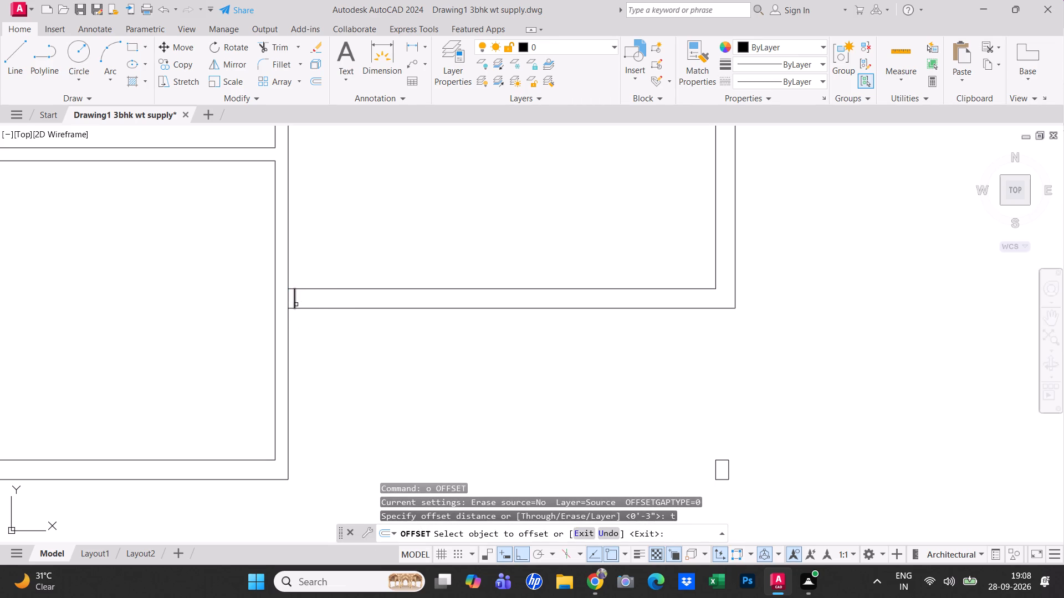
{"action": "left_click", "coordinate": [295, 305]}
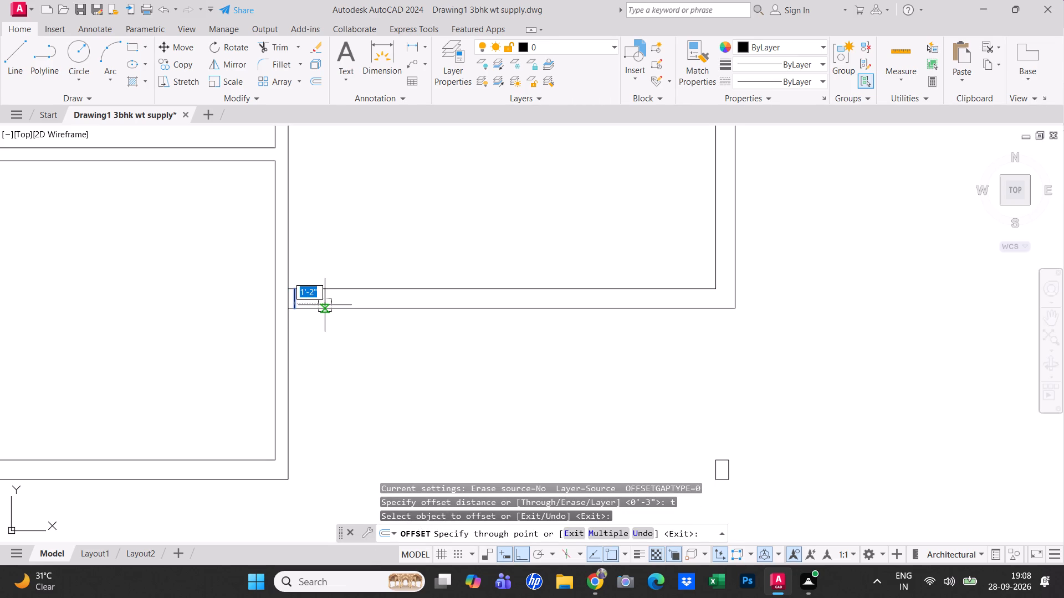
{"action": "type", "text": "3'"}
{"action": "key", "text": "Return"}
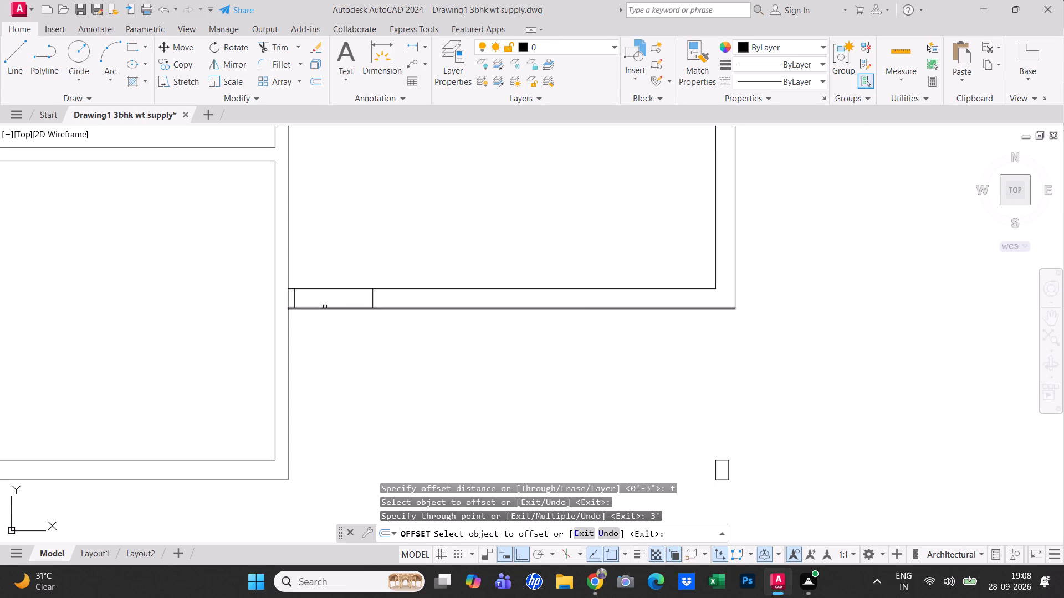
{"action": "scroll", "coordinate": [325, 308], "scroll_direction": "down", "scroll_amount": 1}
{"action": "key", "text": "Escape"}
Trim both wall lines between the jamb lines to open the doorway, and remove the short line at the left column's wall.
{"action": "key", "text": "t"}
{"action": "type", "text": "r"}
{"action": "key", "text": "space"}
{"action": "left_click", "coordinate": [328, 323]}
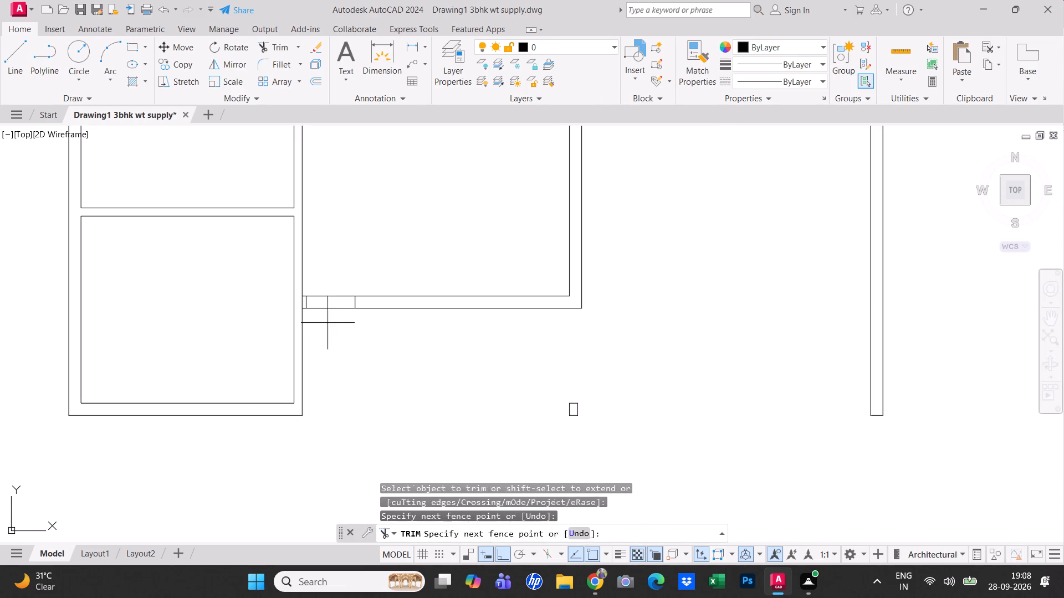
{"action": "left_click", "coordinate": [326, 272]}
{"action": "left_click", "coordinate": [302, 301]}
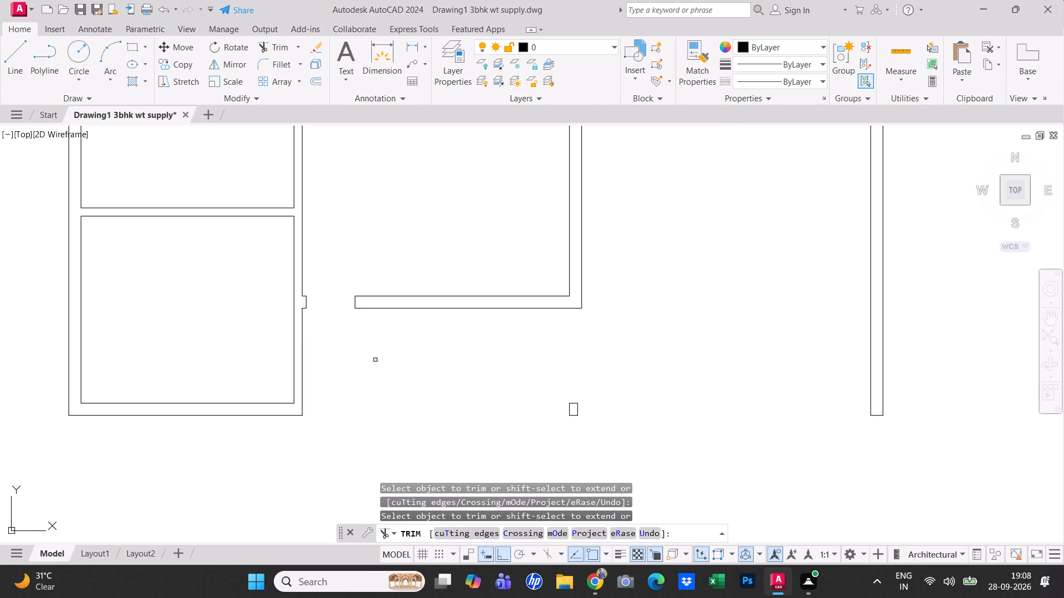
{"action": "scroll", "coordinate": [374, 362], "scroll_direction": "down", "scroll_amount": 1}
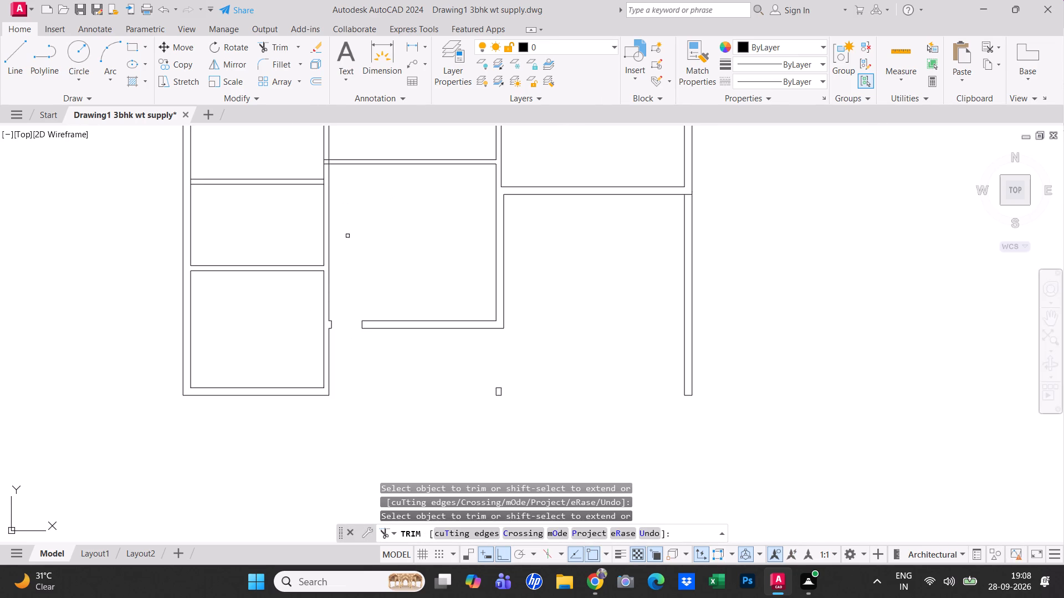
{"action": "key", "text": "Escape"}
{"action": "key", "text": "Escape"}
Shorten the right inner wall line of the left column's second-lowest room up to the lower line of the partition above.
{"action": "middle_click_drag", "start_coordinate": [346, 262], "coordinate": [349, 293]}
{"action": "scroll", "coordinate": [350, 244], "scroll_direction": "up", "scroll_amount": 1}
{"action": "key", "text": "Escape"}
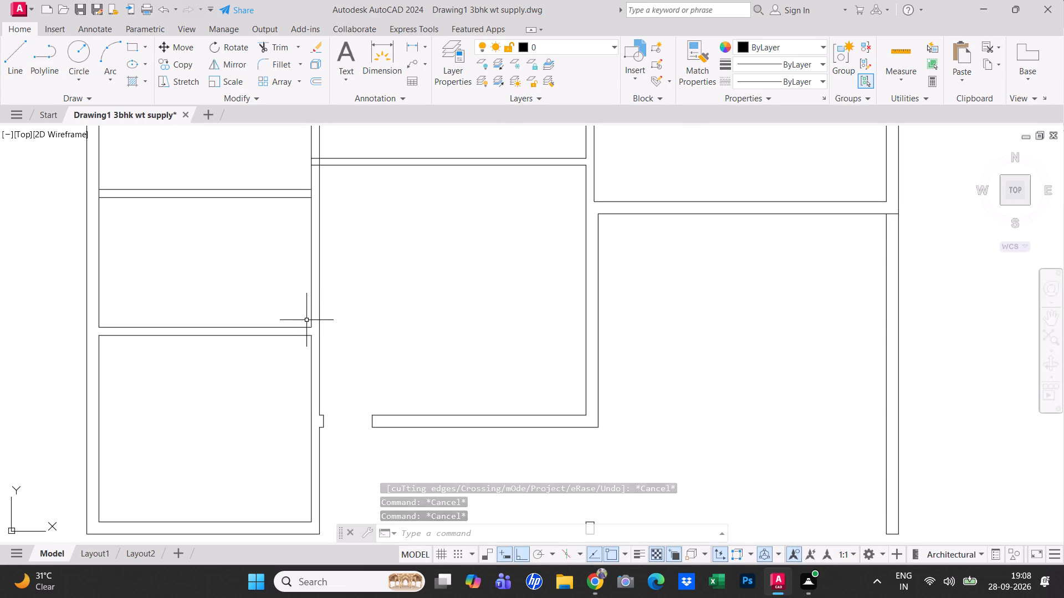
{"action": "left_click", "coordinate": [313, 298]}
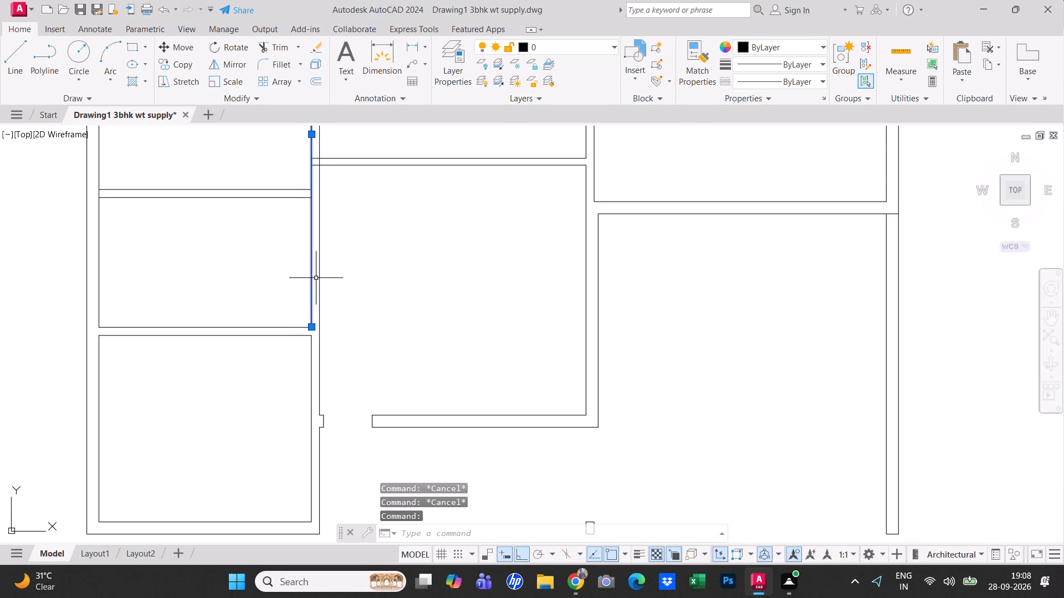
{"action": "left_click", "coordinate": [314, 327]}
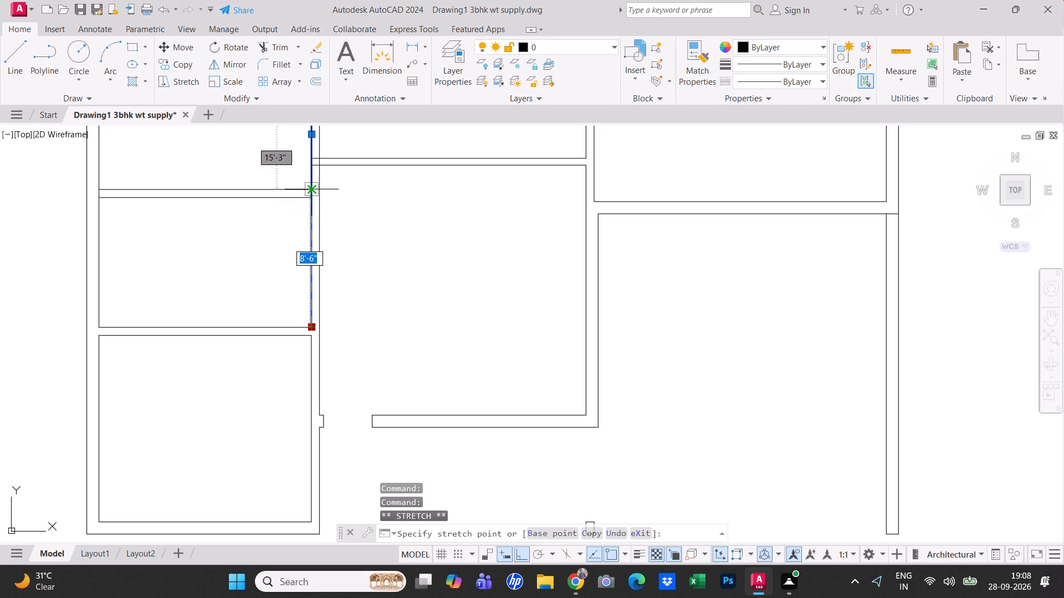
{"action": "left_click", "coordinate": [311, 193]}
{"action": "left_click", "coordinate": [314, 187]}
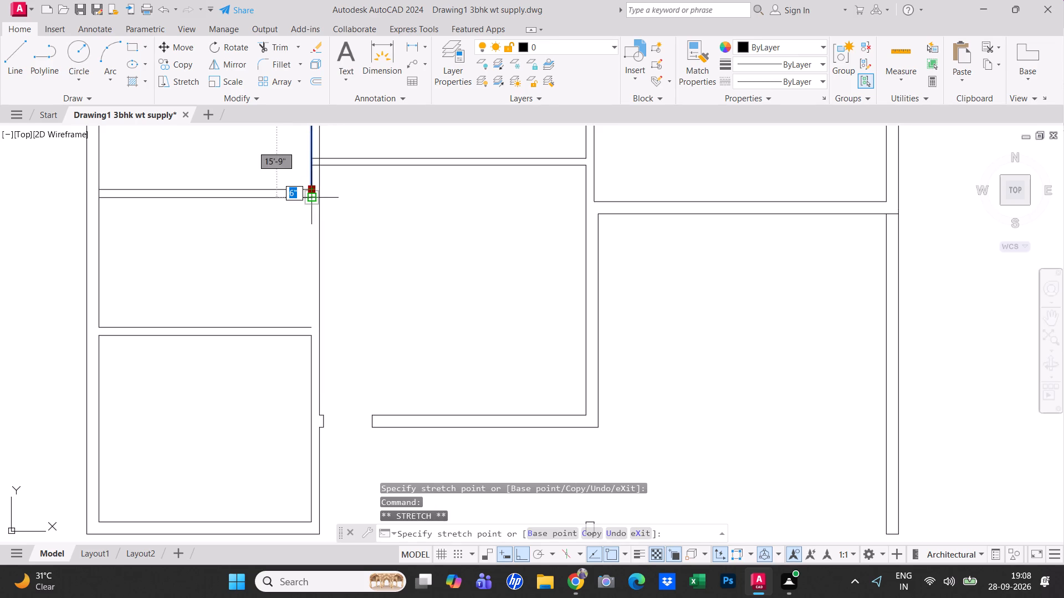
{"action": "left_click", "coordinate": [313, 198]}
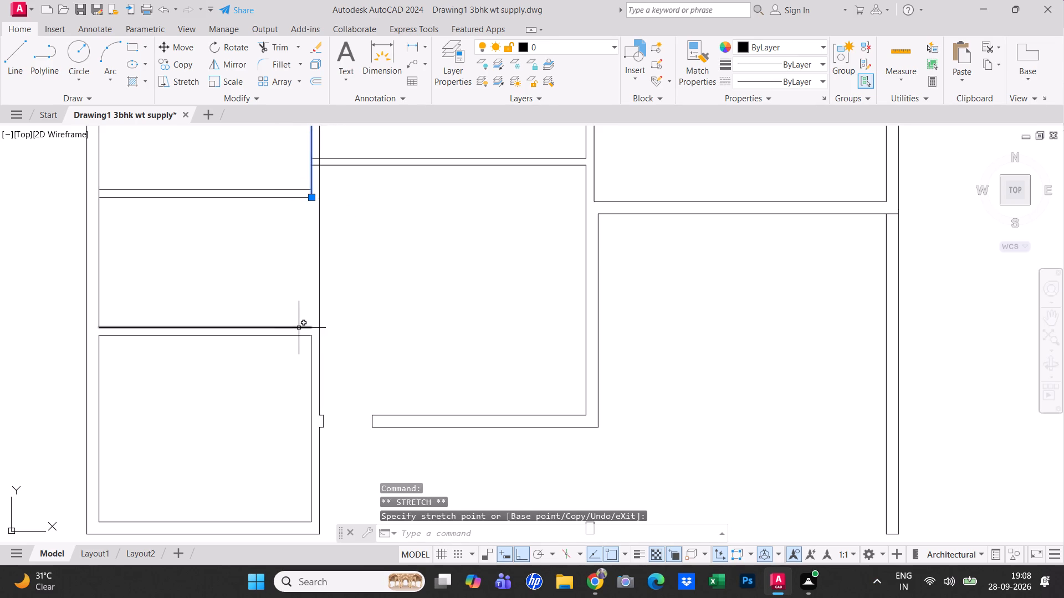
Stretch the bottom and top partition lines of the left column's second-lowest room to the remaining line on its right side.
{"action": "left_click", "coordinate": [298, 327]}
{"action": "left_click", "coordinate": [313, 327]}
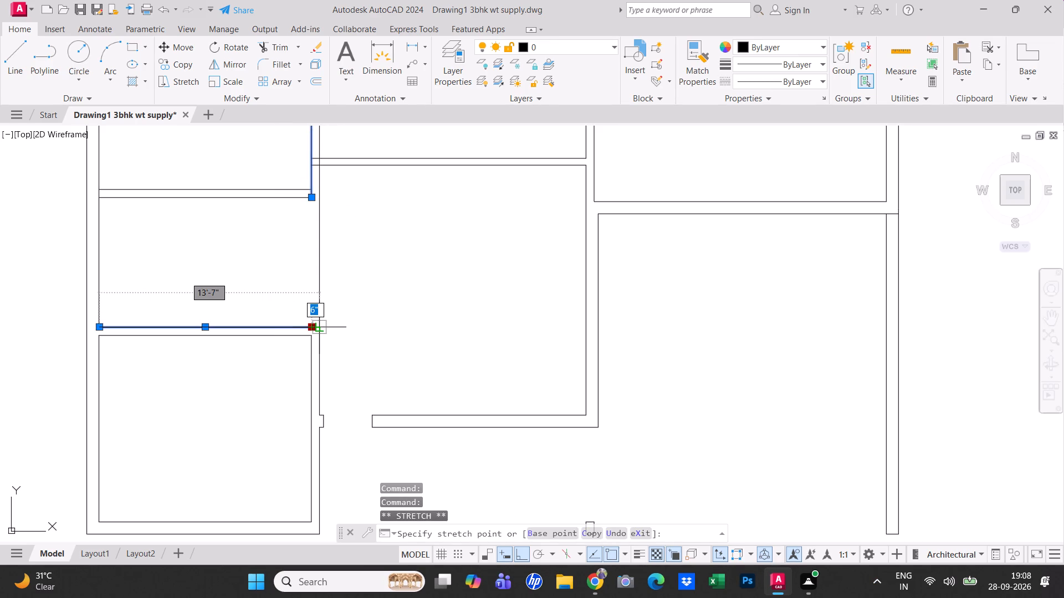
{"action": "left_click", "coordinate": [323, 329]}
{"action": "key", "text": "Escape"}
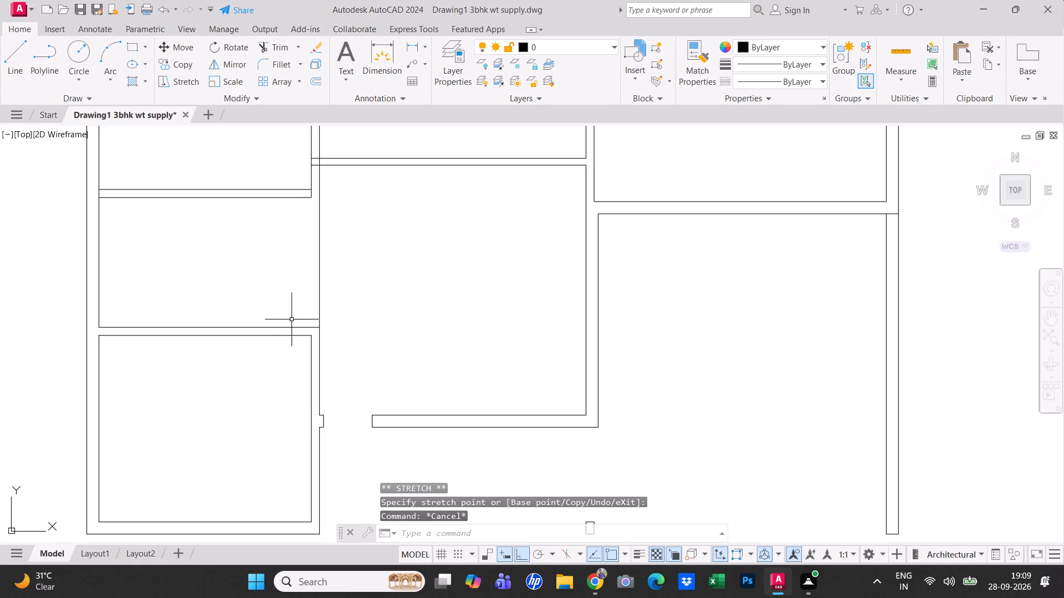
{"action": "key", "text": "Escape"}
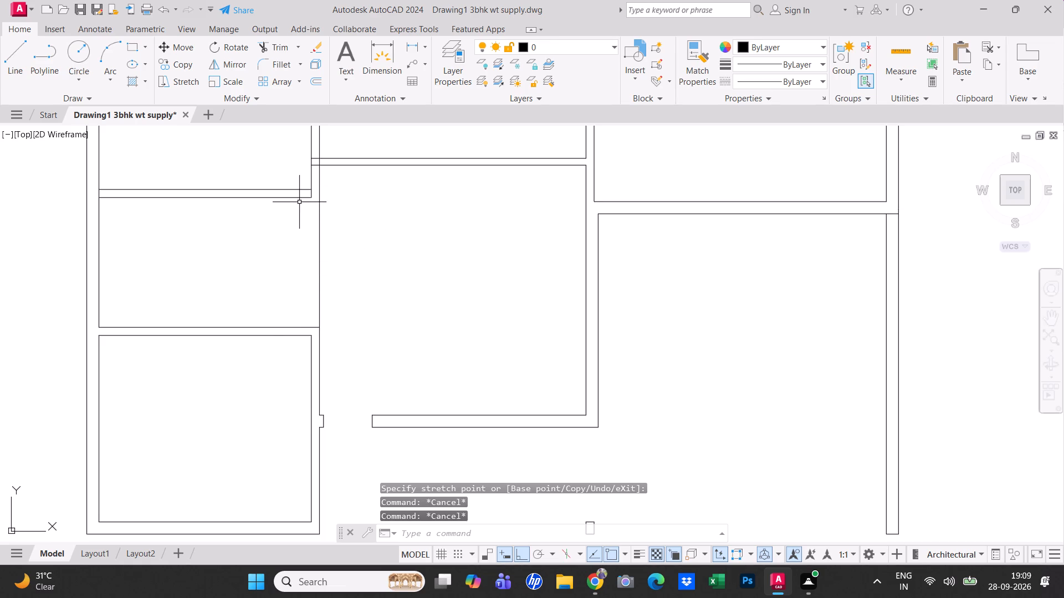
{"action": "left_click", "coordinate": [300, 198]}
{"action": "left_click", "coordinate": [314, 197]}
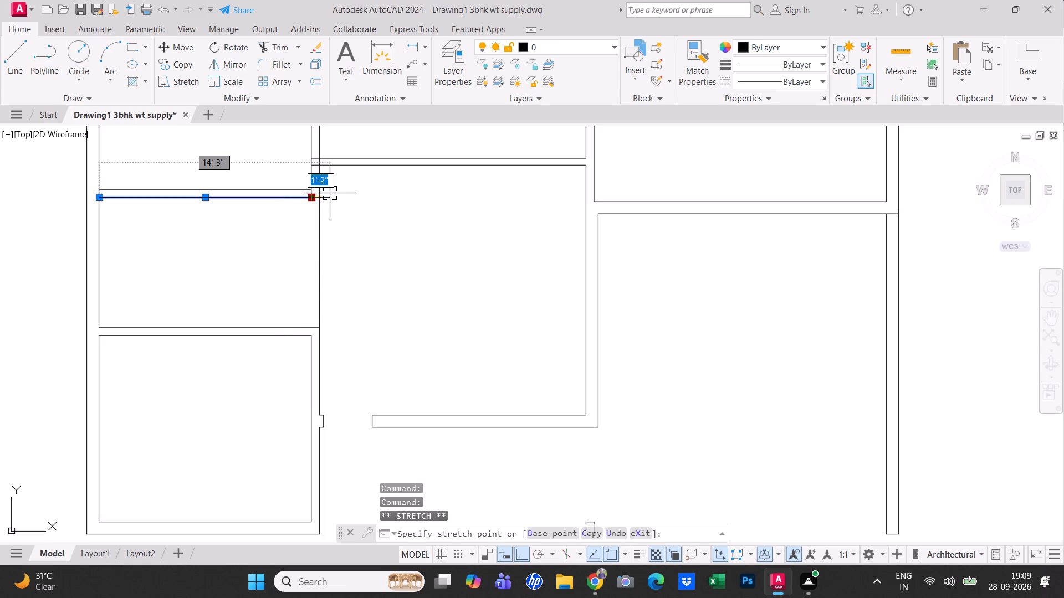
{"action": "left_click", "coordinate": [322, 197]}
{"action": "key", "text": "Escape"}
Shorten the inner wall line above that room again, up to the upper line of its top partition.
{"action": "scroll", "coordinate": [298, 199], "scroll_direction": "up", "scroll_amount": 2}
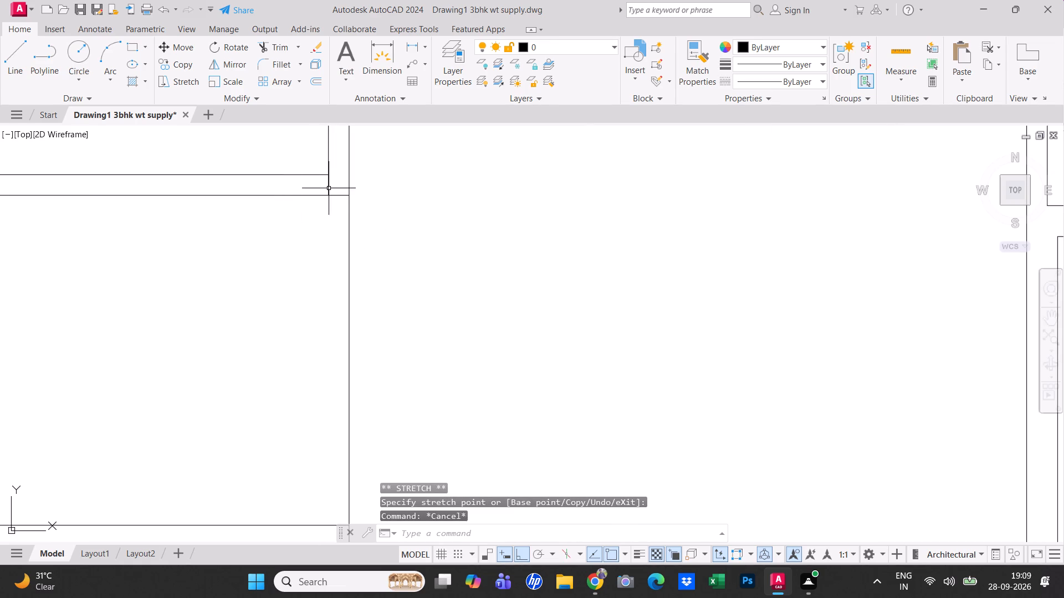
{"action": "left_click", "coordinate": [329, 188]}
{"action": "left_click", "coordinate": [328, 196]}
{"action": "left_click", "coordinate": [329, 178]}
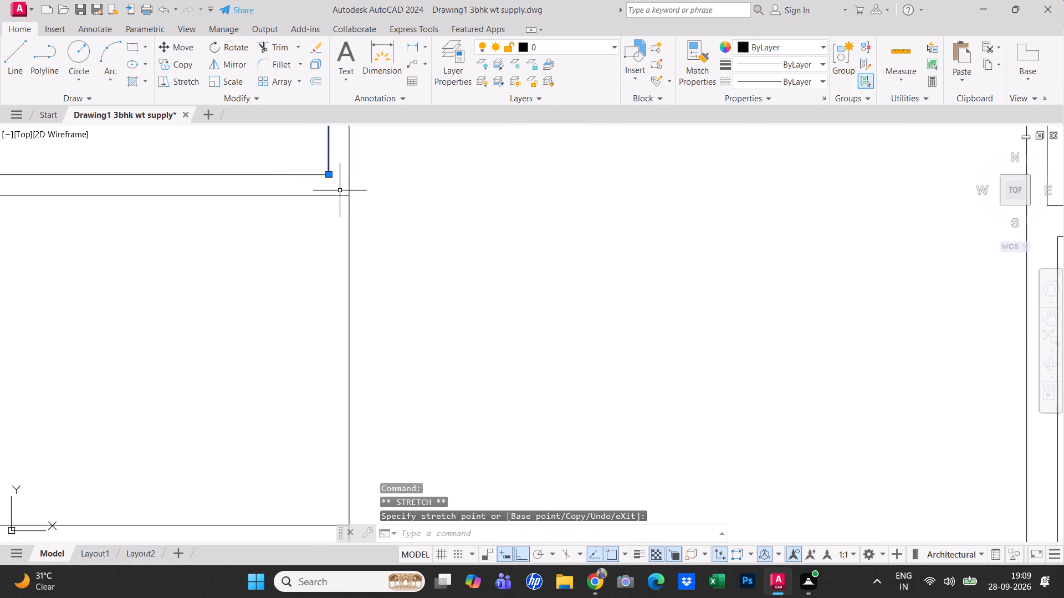
{"action": "key", "text": "Escape"}
Trim the remaining right-side wall line between the two partitions to open the left column's second-lowest room to the middle room.
{"action": "scroll", "coordinate": [341, 213], "scroll_direction": "down", "scroll_amount": 3}
{"action": "scroll", "coordinate": [346, 255], "scroll_direction": "up", "scroll_amount": 1}
{"action": "key", "text": "Escape"}
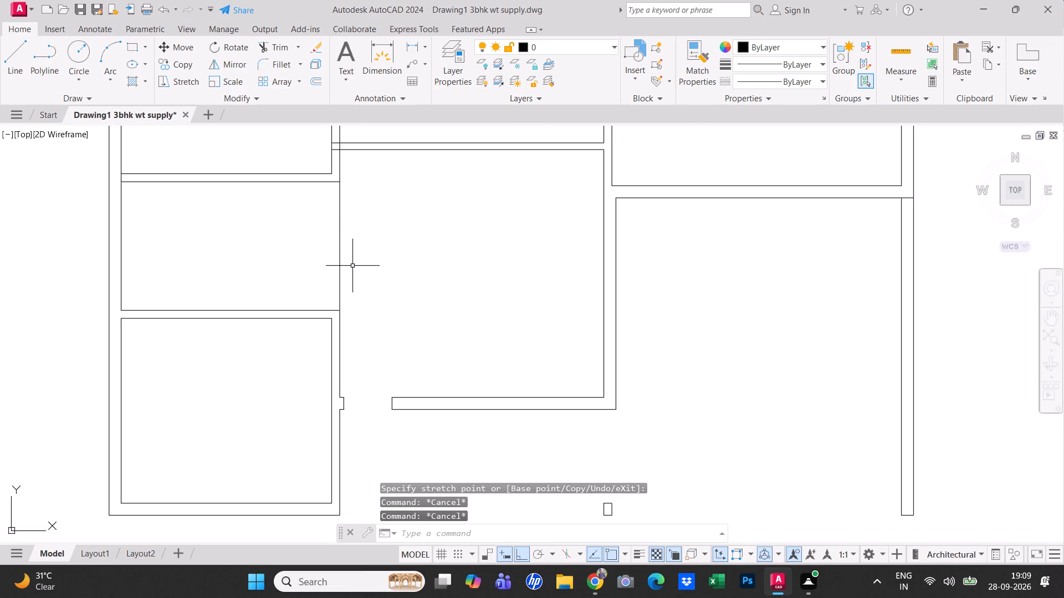
{"action": "type", "text": "tr"}
{"action": "key", "text": "space"}
{"action": "left_click", "coordinate": [355, 262]}
{"action": "left_click", "coordinate": [310, 256]}
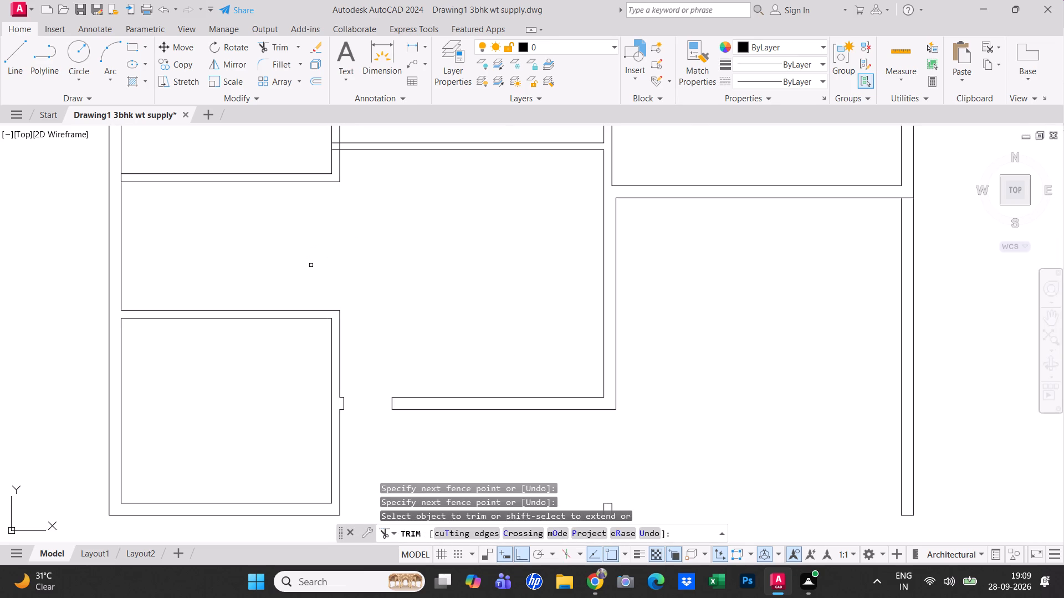
Trim the exterior wall's inner line between the two lines of the opened room's top partition.
{"action": "scroll", "coordinate": [311, 269], "scroll_direction": "down", "scroll_amount": 1}
{"action": "middle_click_drag", "start_coordinate": [305, 286], "coordinate": [284, 250]}
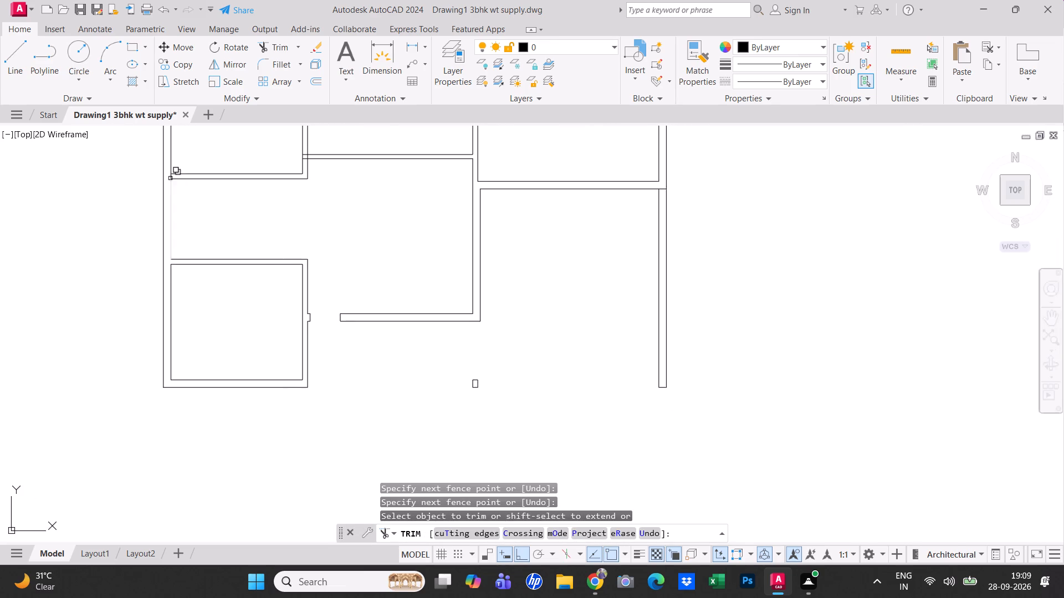
{"action": "scroll", "coordinate": [170, 170], "scroll_direction": "up", "scroll_amount": 2}
{"action": "left_click", "coordinate": [171, 188]}
{"action": "scroll", "coordinate": [259, 239], "scroll_direction": "down", "scroll_amount": 2}
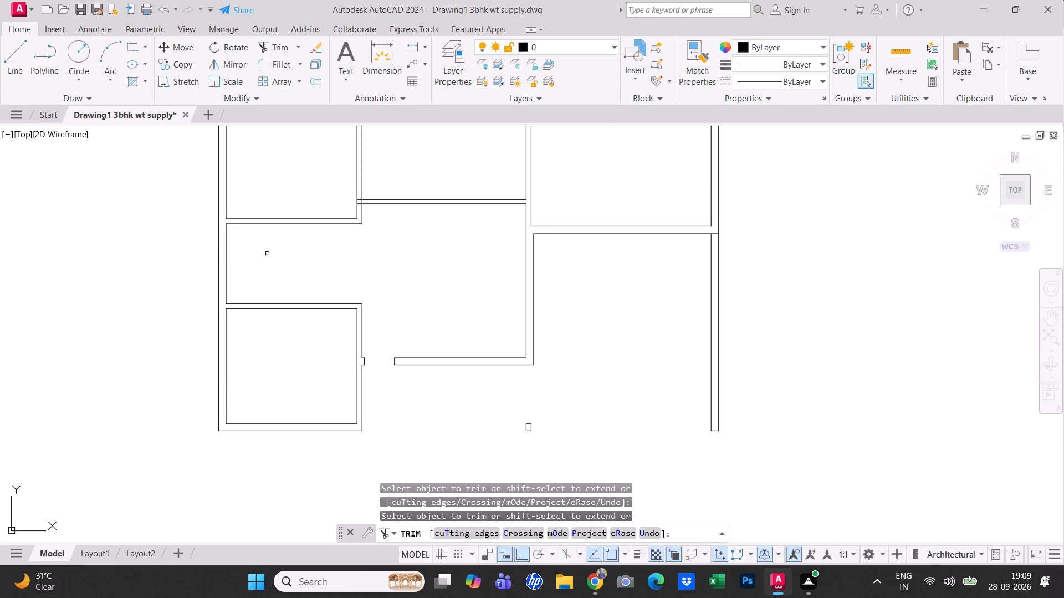
{"action": "middle_click_drag", "start_coordinate": [369, 249], "coordinate": [344, 264]}
{"action": "key", "text": "Escape"}
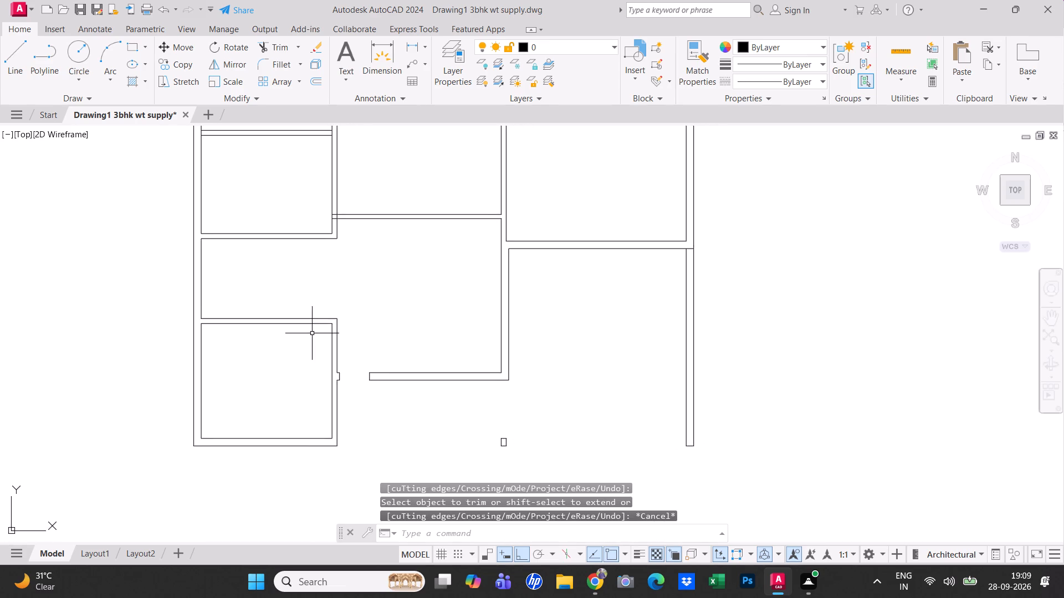
Draw a short vertical line from the bottom-left room's inner top-right corner up across its top partition.
{"action": "middle_click_drag", "start_coordinate": [311, 333], "coordinate": [309, 286]}
{"action": "scroll", "coordinate": [295, 264], "scroll_direction": "up", "scroll_amount": 1}
{"action": "key", "text": "Escape"}
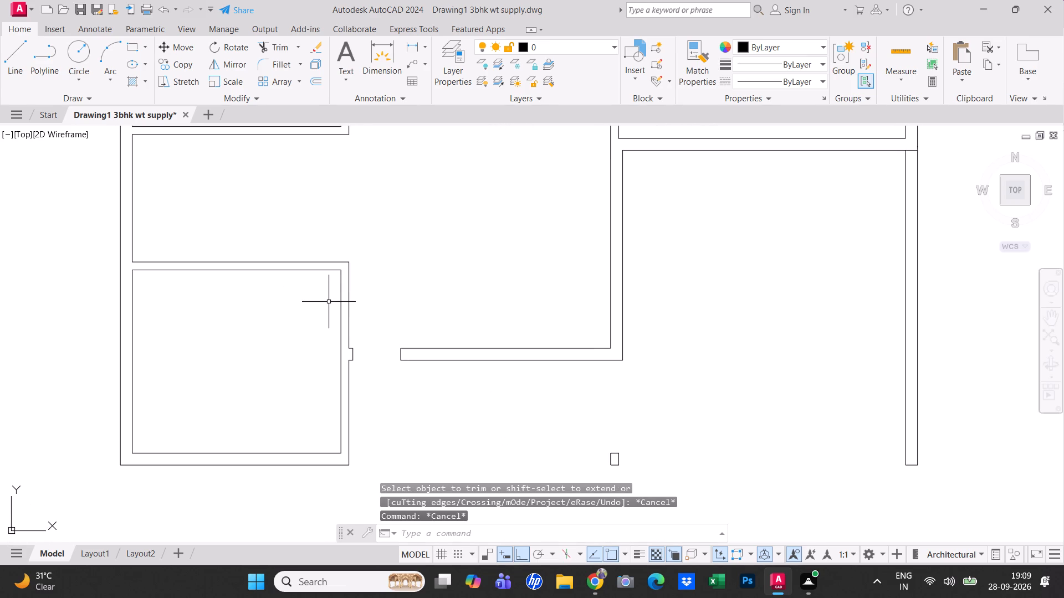
{"action": "left_click", "coordinate": [14, 65]}
{"action": "middle_click_drag", "start_coordinate": [185, 189], "coordinate": [137, 255]}
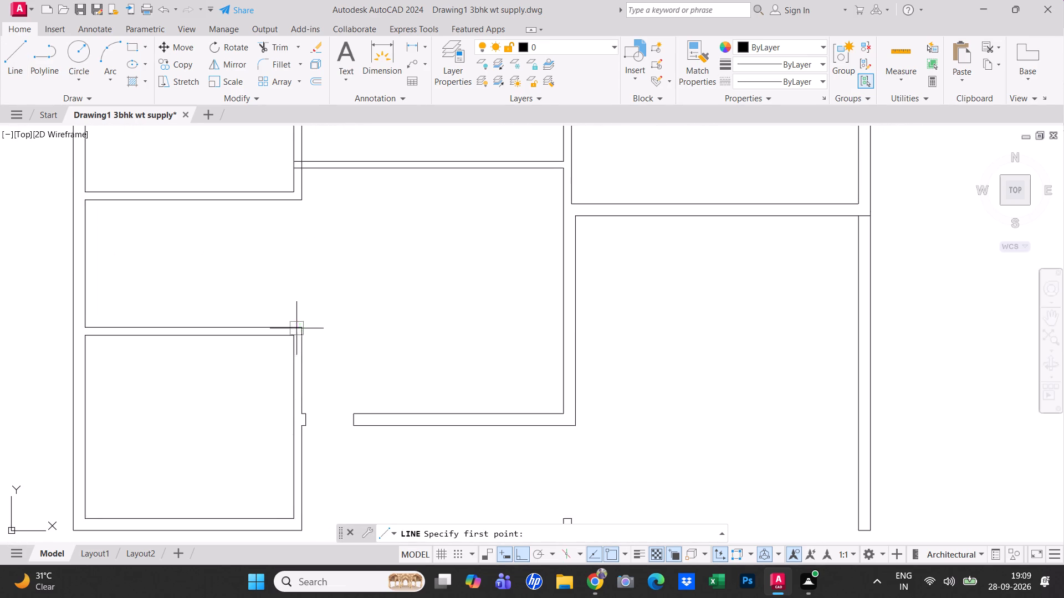
{"action": "scroll", "coordinate": [294, 328], "scroll_direction": "up", "scroll_amount": 2}
{"action": "left_click", "coordinate": [290, 344]}
{"action": "left_click", "coordinate": [291, 288]}
{"action": "key", "text": "Escape"}
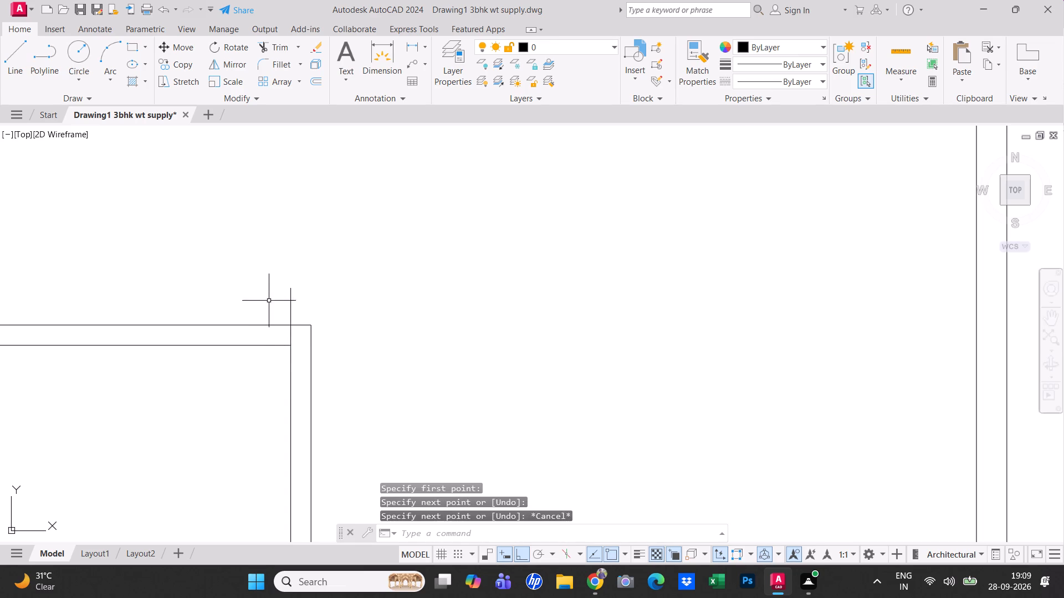
Save the drawing.
{"action": "middle_click_drag", "start_coordinate": [271, 331], "coordinate": [318, 292]}
{"action": "key", "text": "Escape"}
{"action": "key", "text": "ctrl+s"}
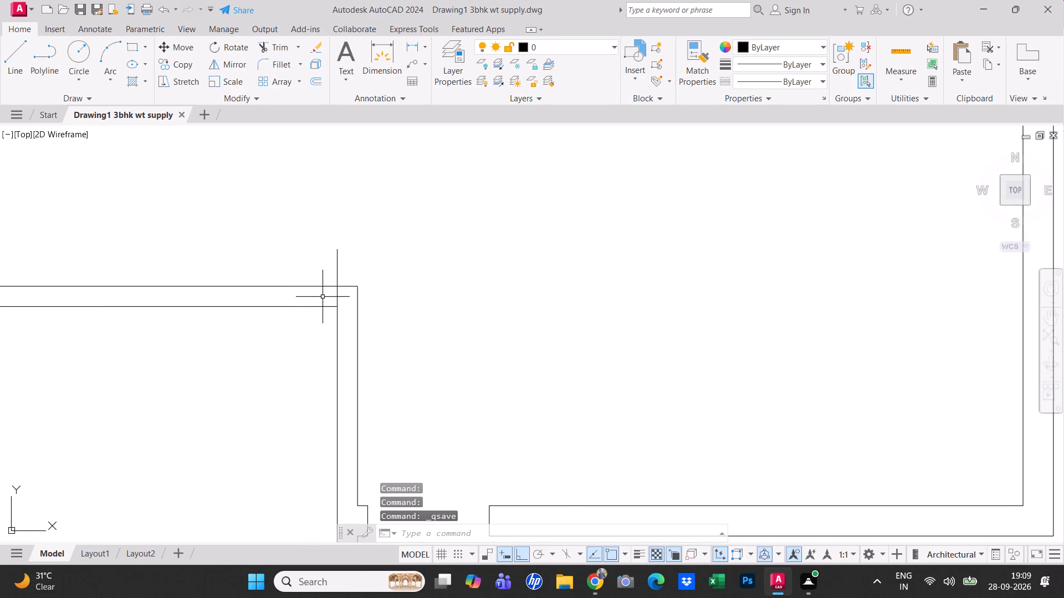
Offset the short vertical line 6" to the left, and offset that copy another 3' left to mark the door opening.
{"action": "type", "text": "o"}
{"action": "key", "text": "space"}
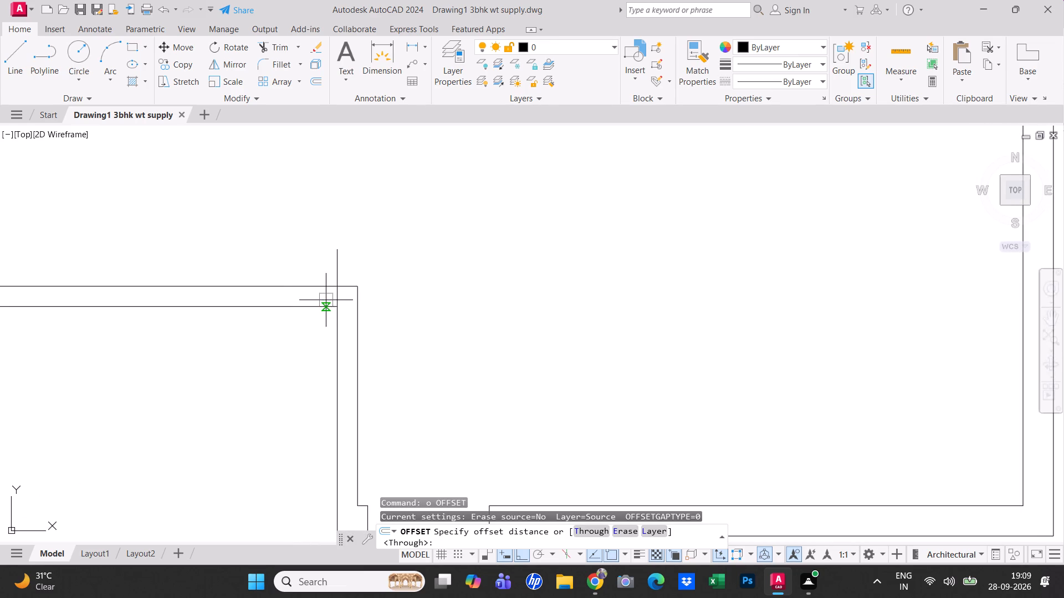
{"action": "key", "text": "t"}
{"action": "key", "text": "space"}
{"action": "left_click", "coordinate": [337, 297]}
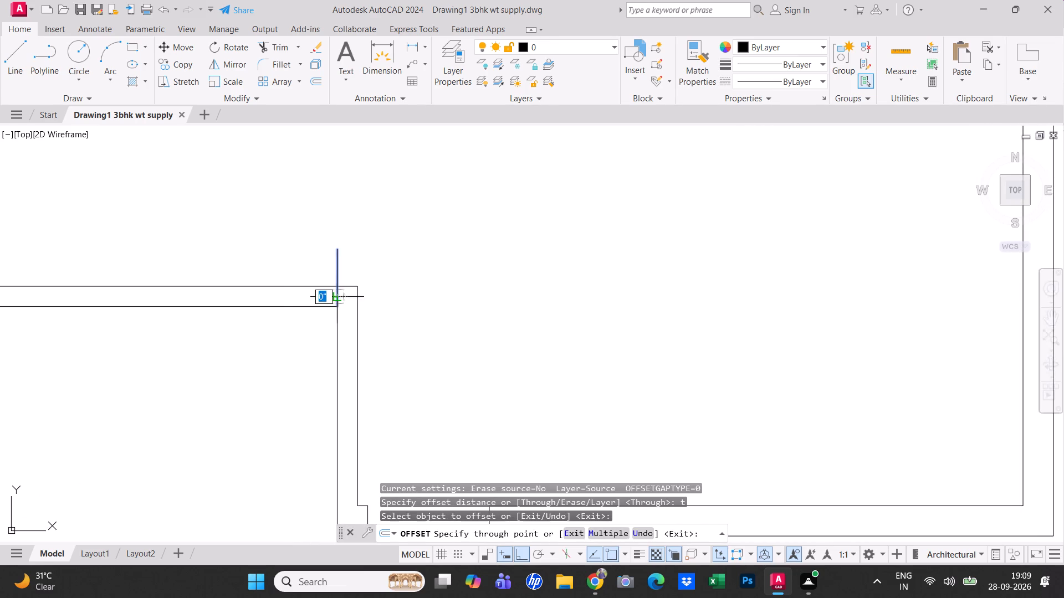
{"action": "type", "text": "6\""}
{"action": "key", "text": "Return"}
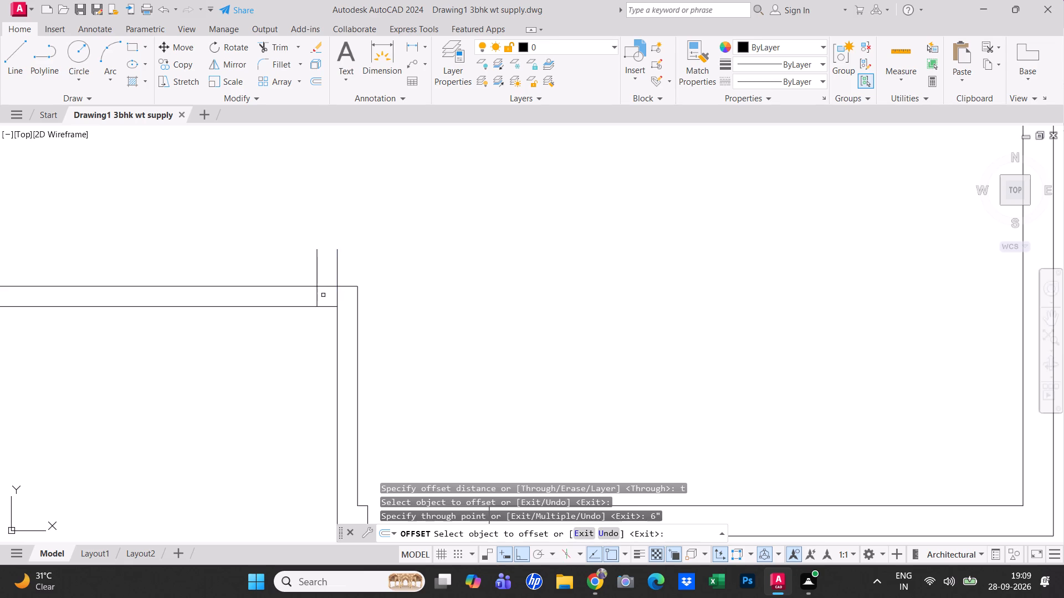
{"action": "left_click", "coordinate": [317, 301]}
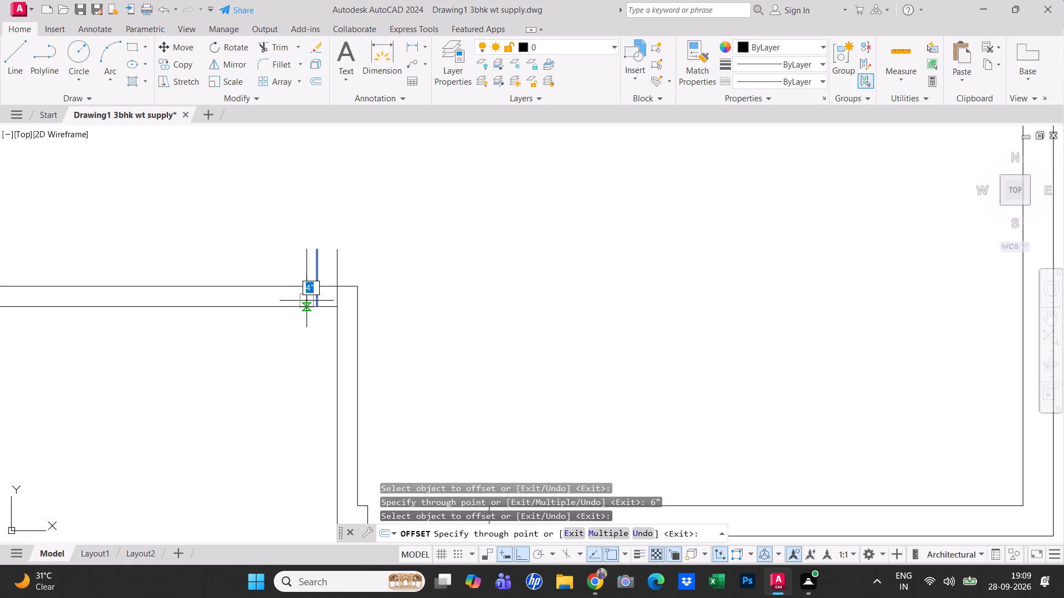
{"action": "type", "text": "3'"}
{"action": "key", "text": "Return"}
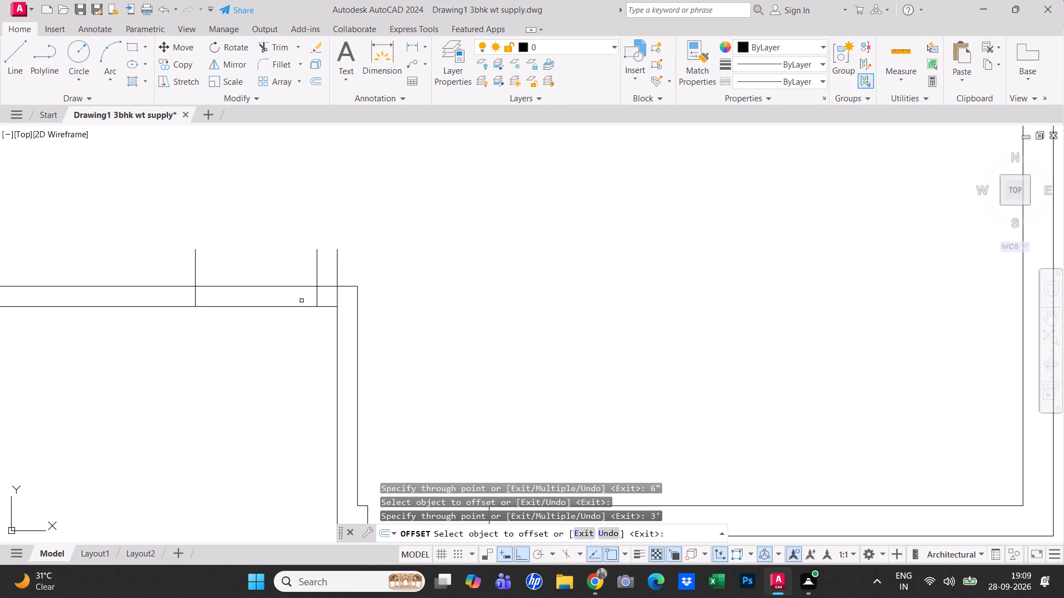
{"action": "key", "text": "Escape"}
Trim the marker line ends, the leftover corner line and the partition lines between the markers to cut the bottom-left room's door opening.
{"action": "type", "text": "tr"}
{"action": "key", "text": "space"}
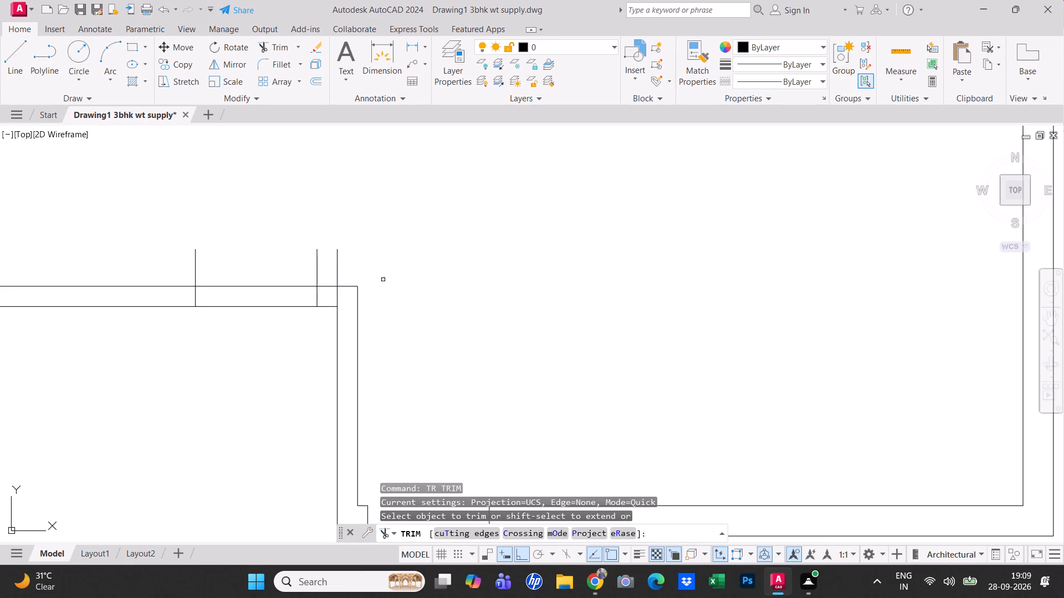
{"action": "left_click", "coordinate": [366, 259]}
{"action": "left_click", "coordinate": [186, 261]}
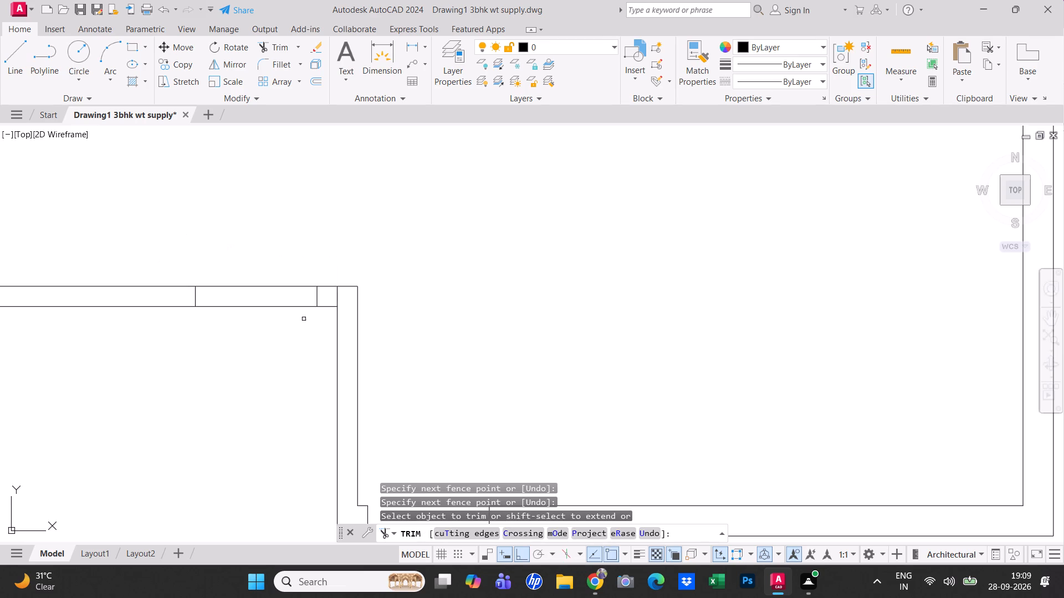
{"action": "left_click", "coordinate": [336, 295]}
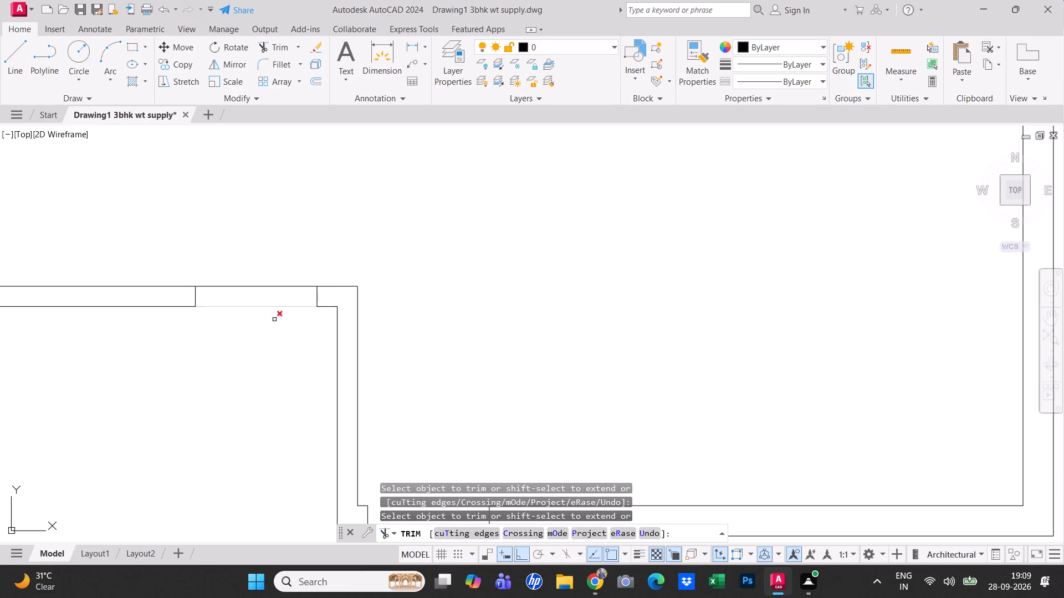
{"action": "left_click_drag", "start_coordinate": [272, 326], "coordinate": [271, 319]}
{"action": "left_click", "coordinate": [271, 255]}
{"action": "scroll", "coordinate": [268, 304], "scroll_direction": "down", "scroll_amount": 4}
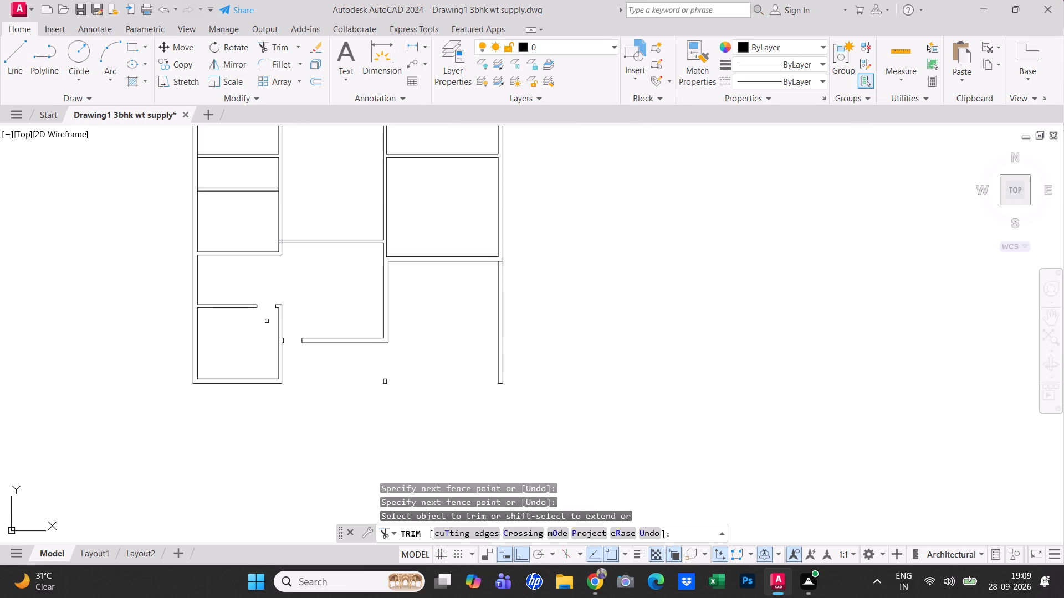
{"action": "key", "text": "Escape"}
{"action": "key", "text": "Escape"}
Quick-measure the open space above the bottom-left room and the partition beside its new door opening.
{"action": "scroll", "coordinate": [223, 303], "scroll_direction": "up", "scroll_amount": 2}
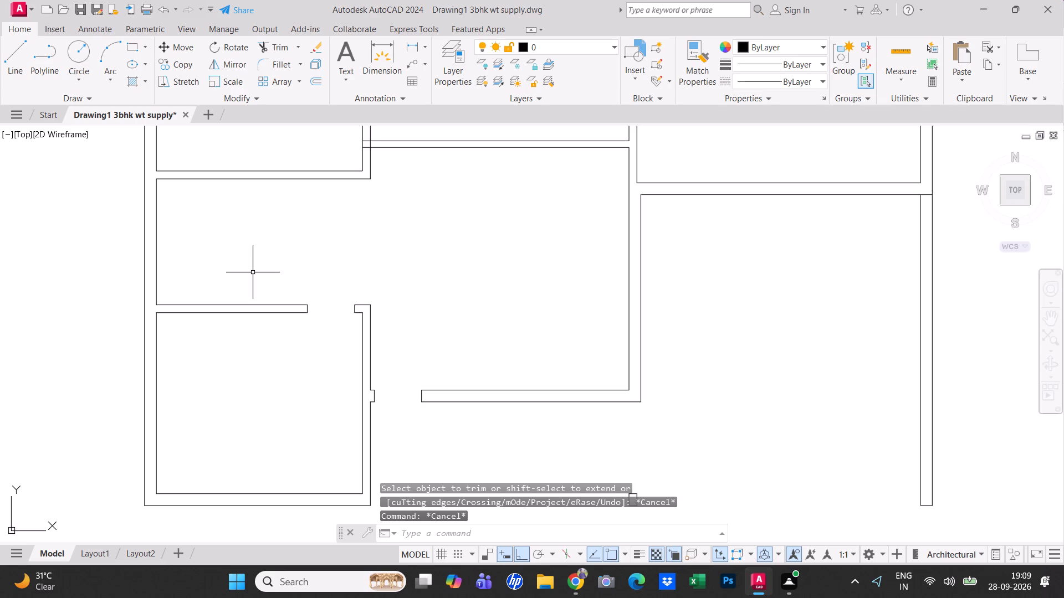
{"action": "left_click", "coordinate": [912, 52]}
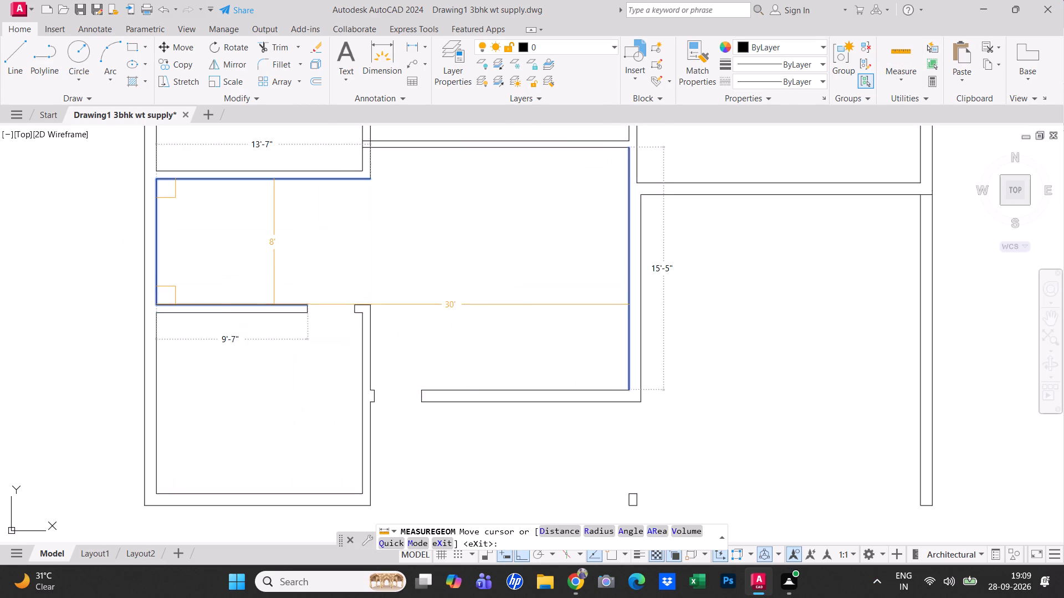
{"action": "scroll", "coordinate": [274, 308], "scroll_direction": "up", "scroll_amount": 2}
{"action": "scroll", "coordinate": [274, 310], "scroll_direction": "down", "scroll_amount": 1}
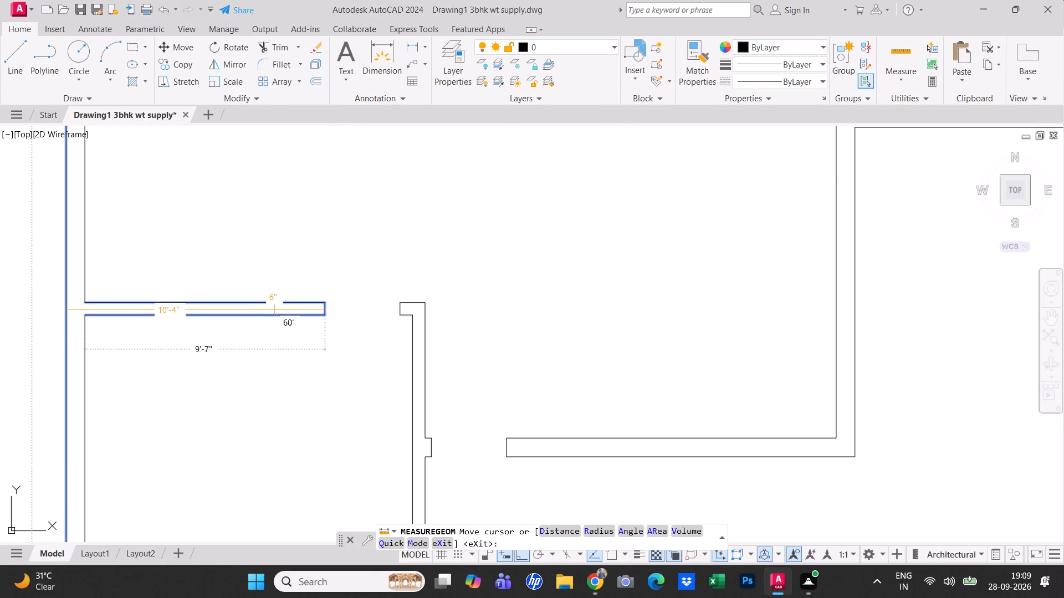
{"action": "key", "text": "Escape"}
{"action": "scroll", "coordinate": [282, 319], "scroll_direction": "down", "scroll_amount": 1}
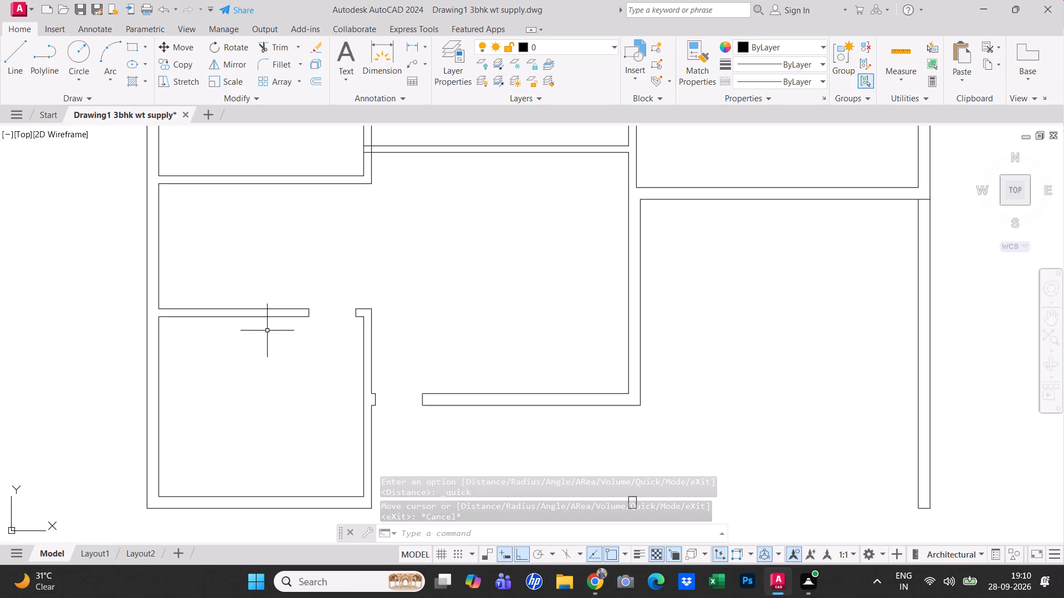
Offset the left exterior wall's inner line 8' into the space above the bottom-left room, and that copy 6" further for a new partition.
{"action": "type", "text": "o"}
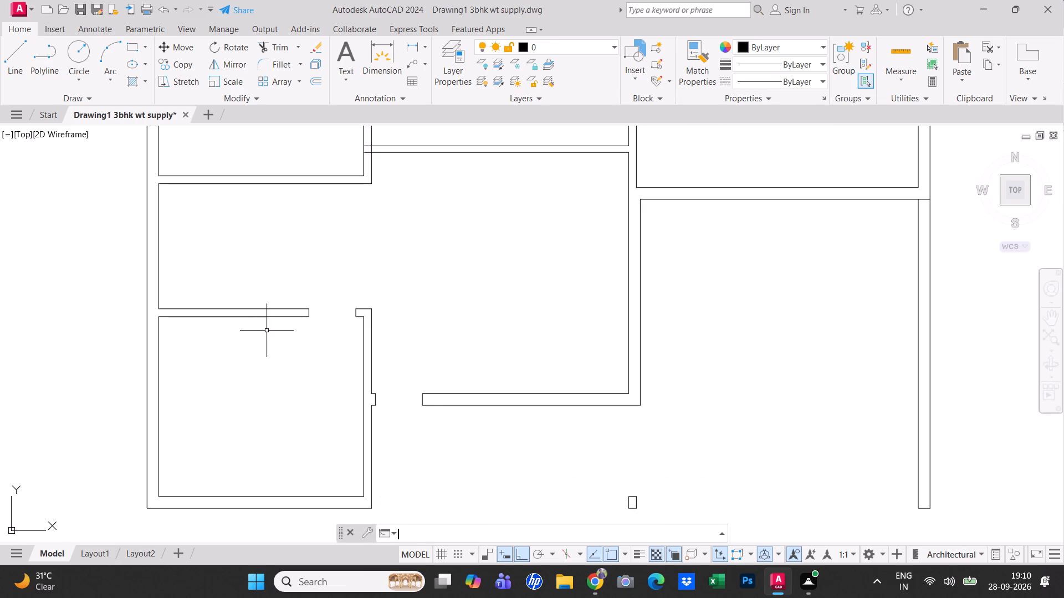
{"action": "key", "text": "space"}
{"action": "type", "text": "t"}
{"action": "key", "text": "space"}
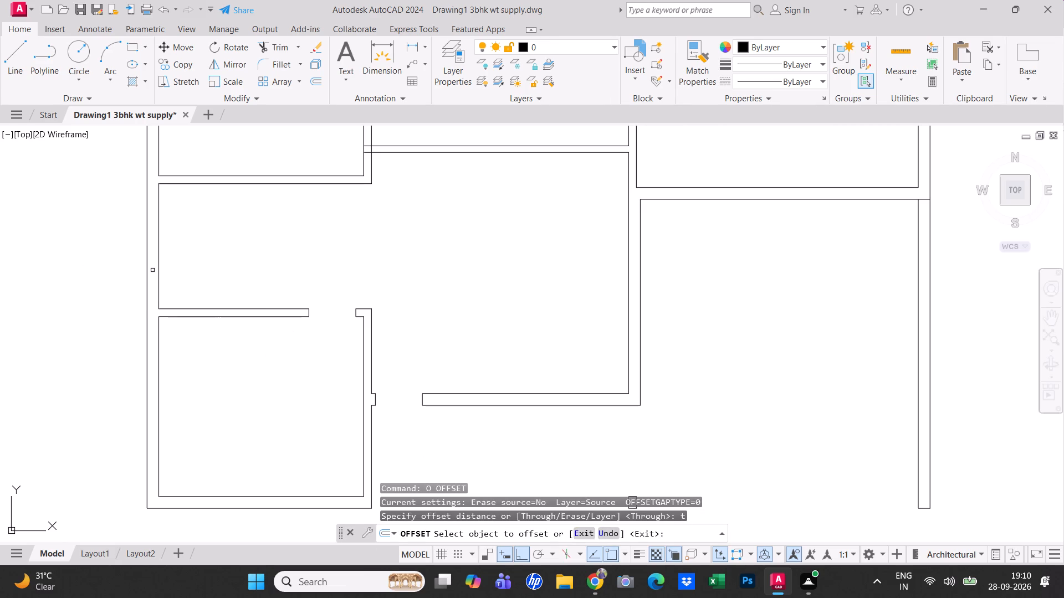
{"action": "left_click", "coordinate": [157, 269]}
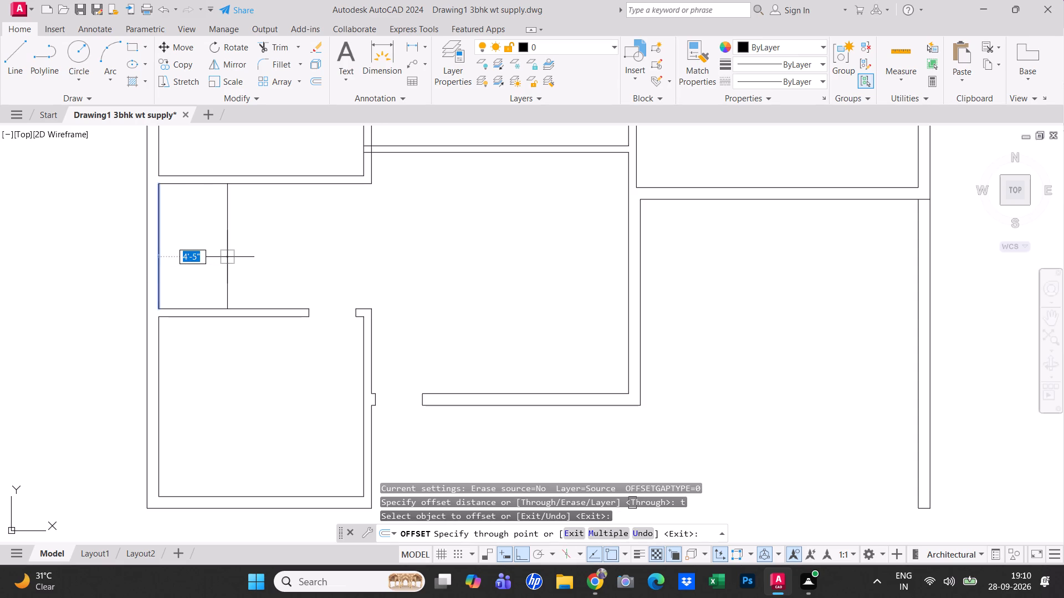
{"action": "type", "text": "8'"}
{"action": "key", "text": "Return"}
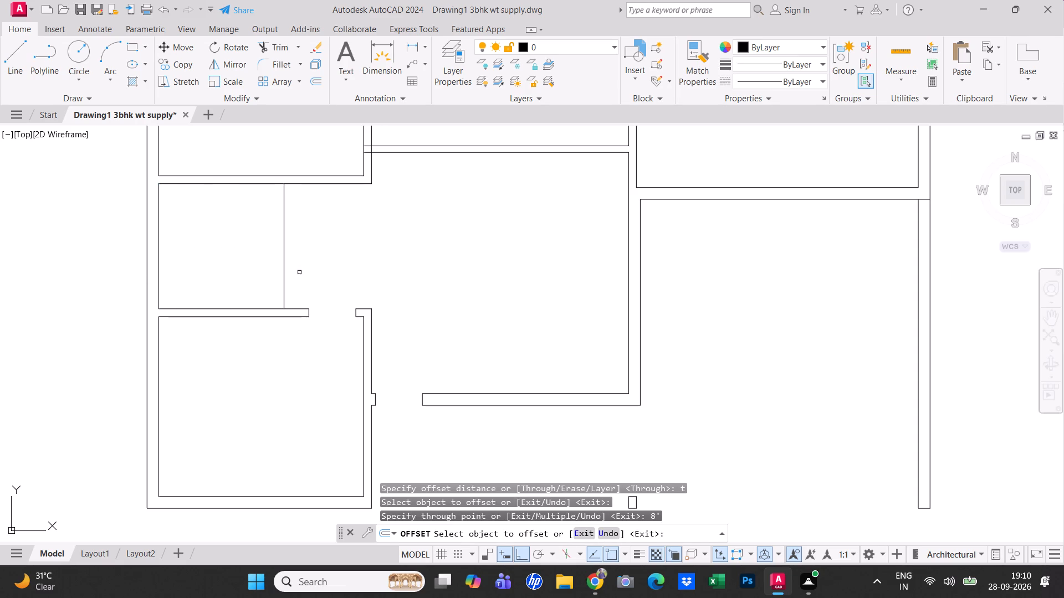
{"action": "left_click", "coordinate": [284, 268]}
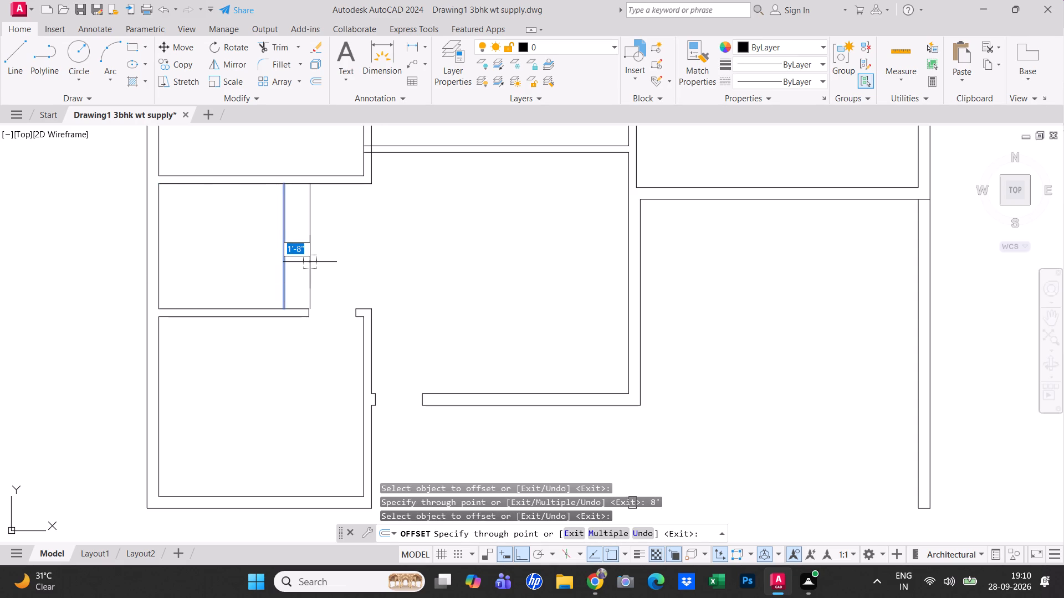
{"action": "type", "text": "6\""}
{"action": "key", "text": "Return"}
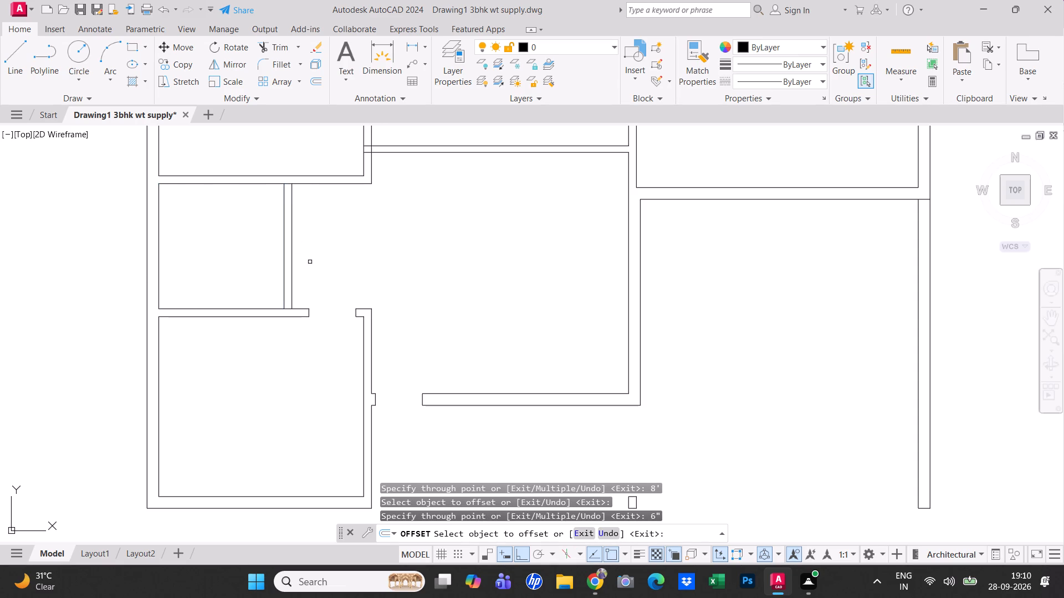
{"action": "key", "text": "Escape"}
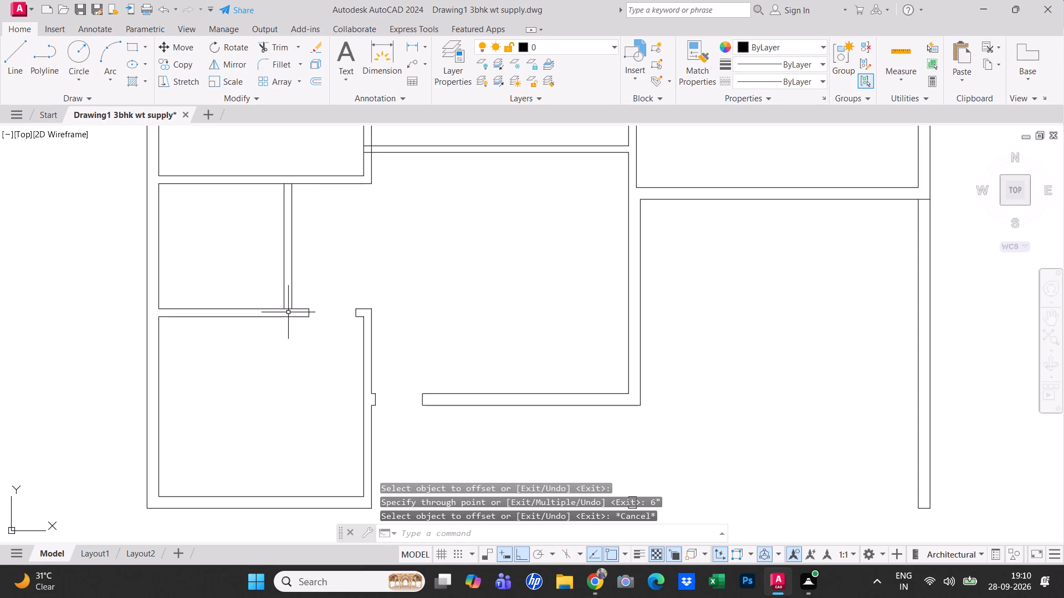
{"action": "key", "text": "Escape"}
Offset the upper line of the bottom-left room's top partition 6" upward, and that copy 3' upward to mark a door opening.
{"action": "type", "text": "o t"}
{"action": "key", "text": "space"}
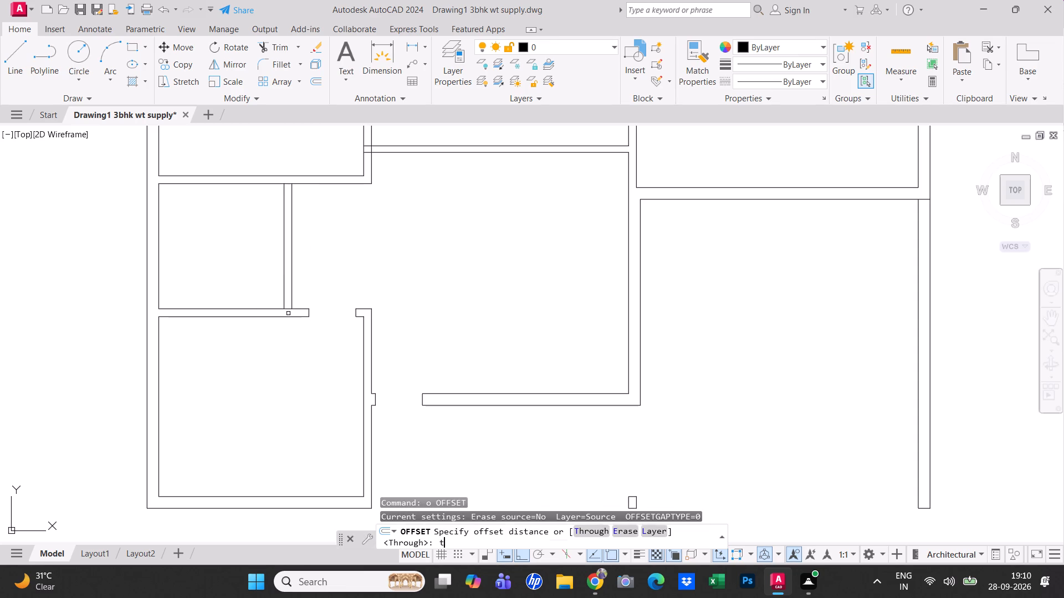
{"action": "left_click", "coordinate": [287, 308]}
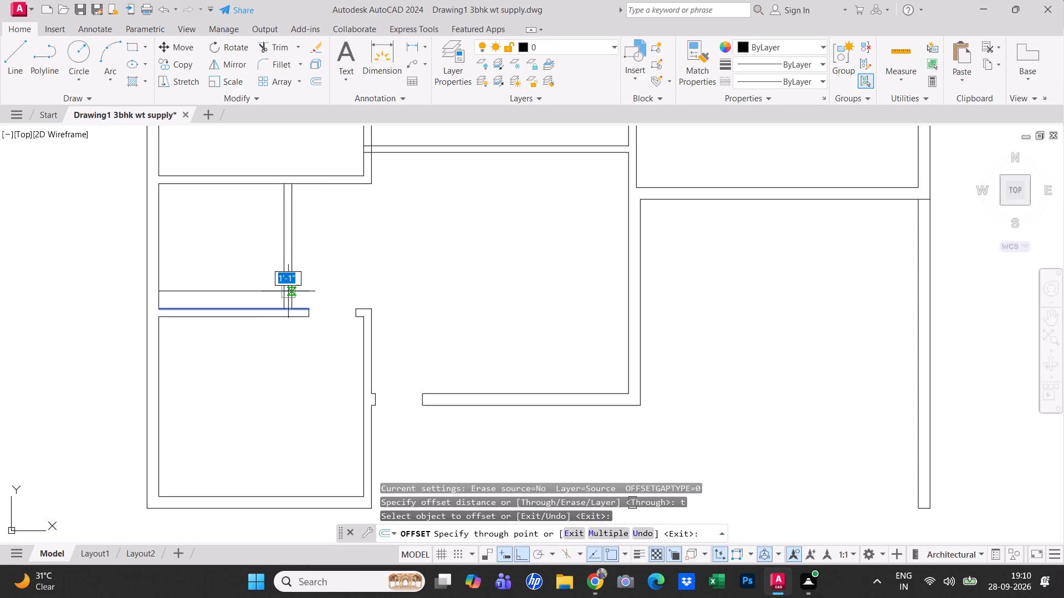
{"action": "type", "text": "6\""}
{"action": "key", "text": "Return"}
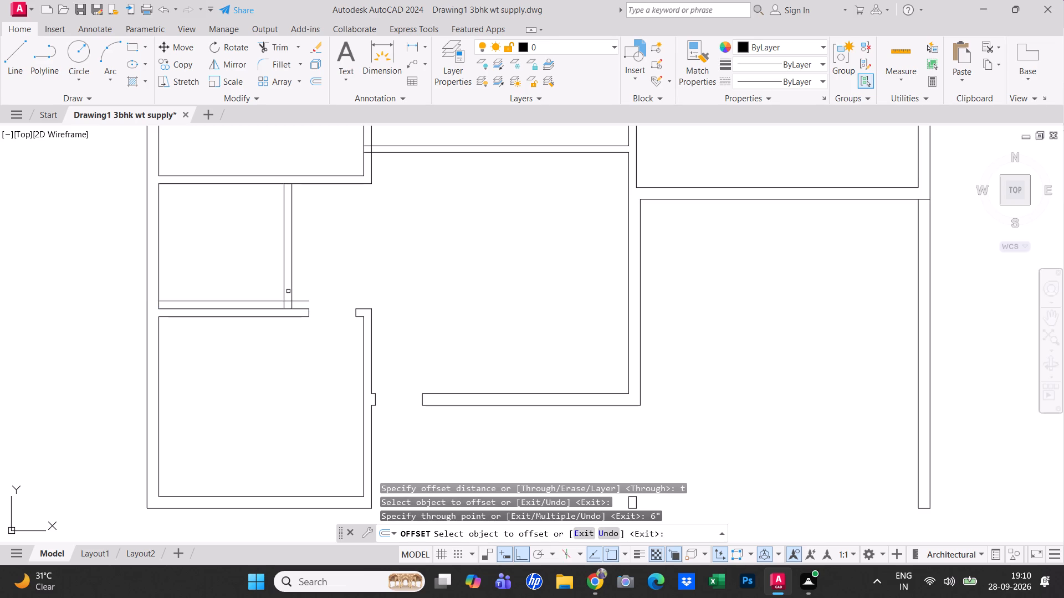
{"action": "left_click", "coordinate": [286, 301]}
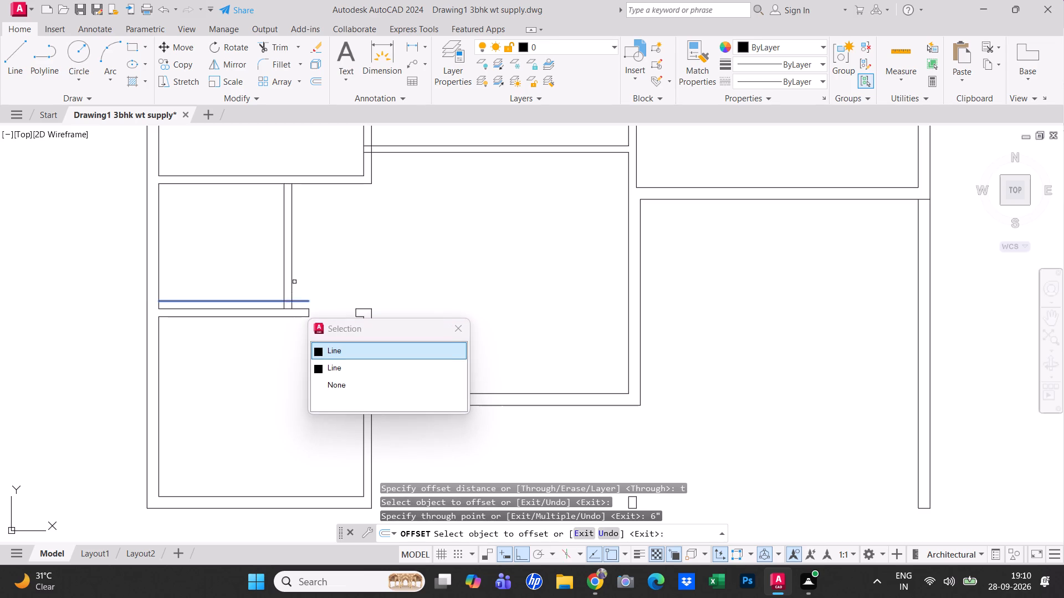
{"action": "left_click", "coordinate": [338, 353]}
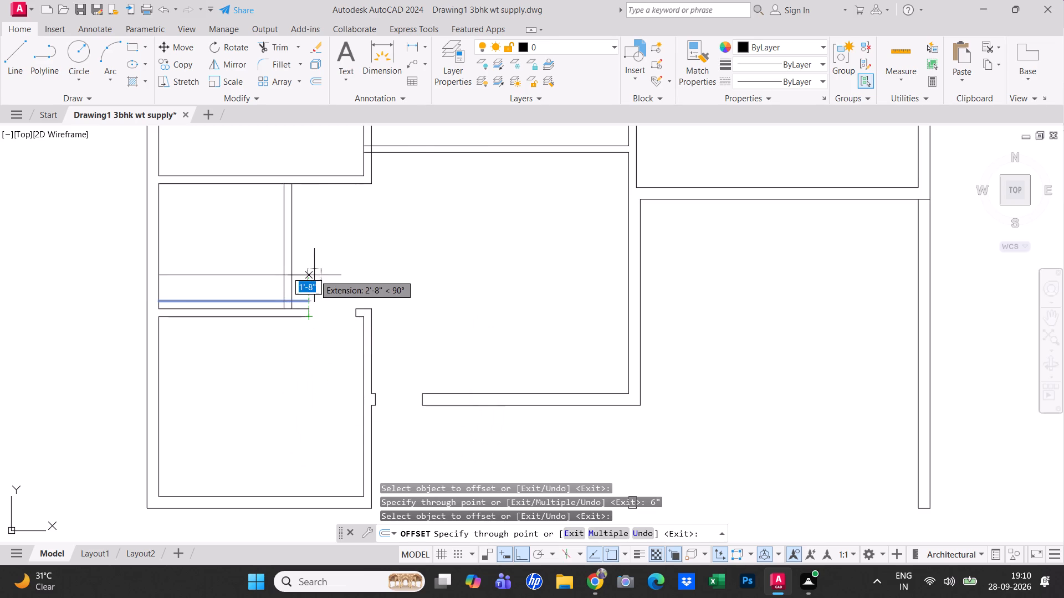
{"action": "type", "text": "3'"}
{"action": "key", "text": "Return"}
{"action": "key", "text": "Escape"}
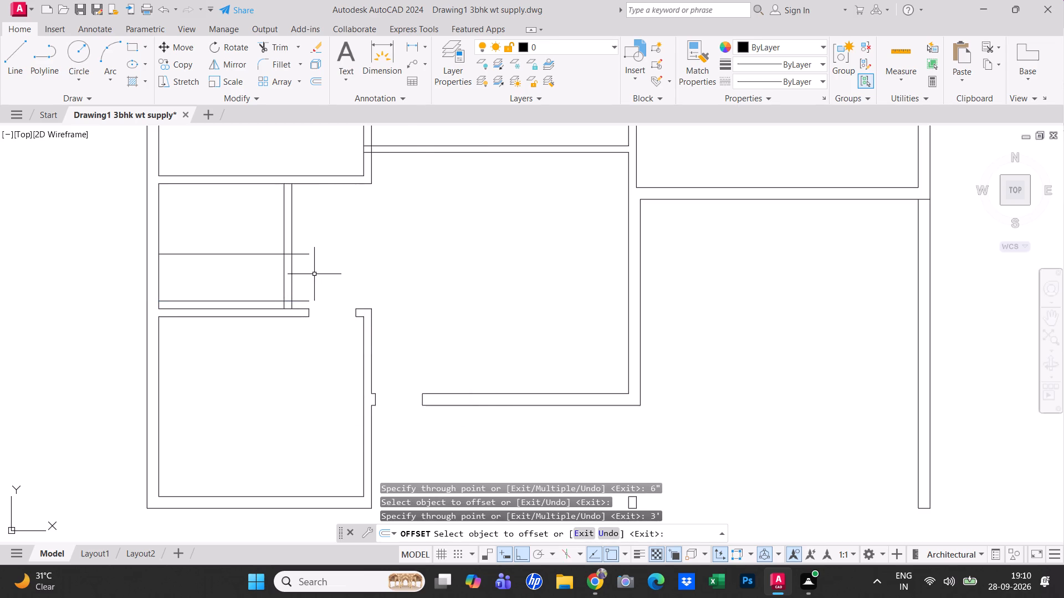
Trim the marker lines and the new vertical partition between them to cut its door opening, and clean the lower stub's junction.
{"action": "type", "text": "tr"}
{"action": "key", "text": "space"}
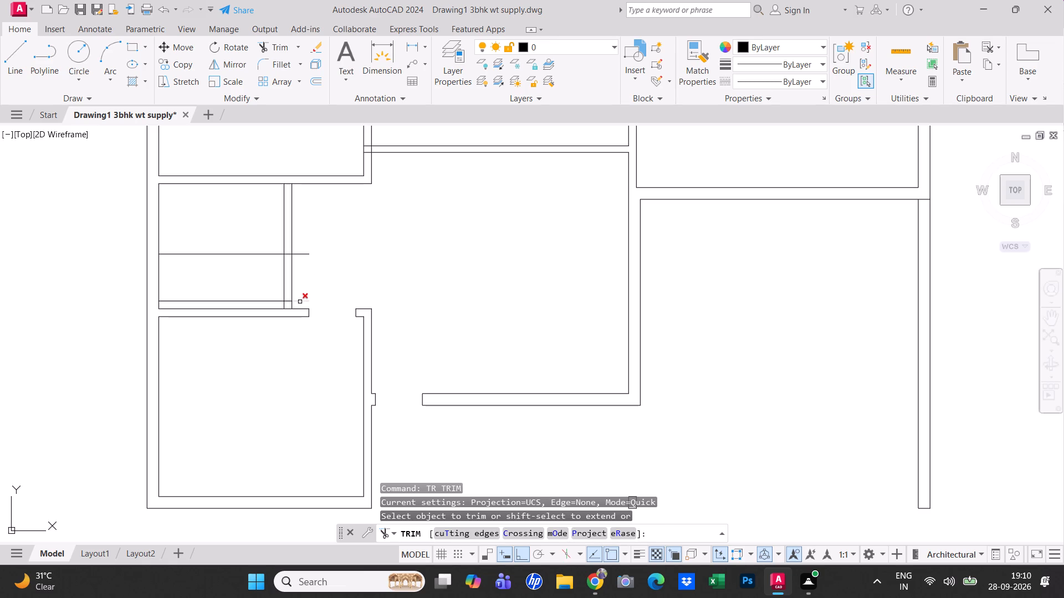
{"action": "left_click", "coordinate": [300, 302]}
{"action": "left_click", "coordinate": [305, 255]}
{"action": "left_click", "coordinate": [313, 271]}
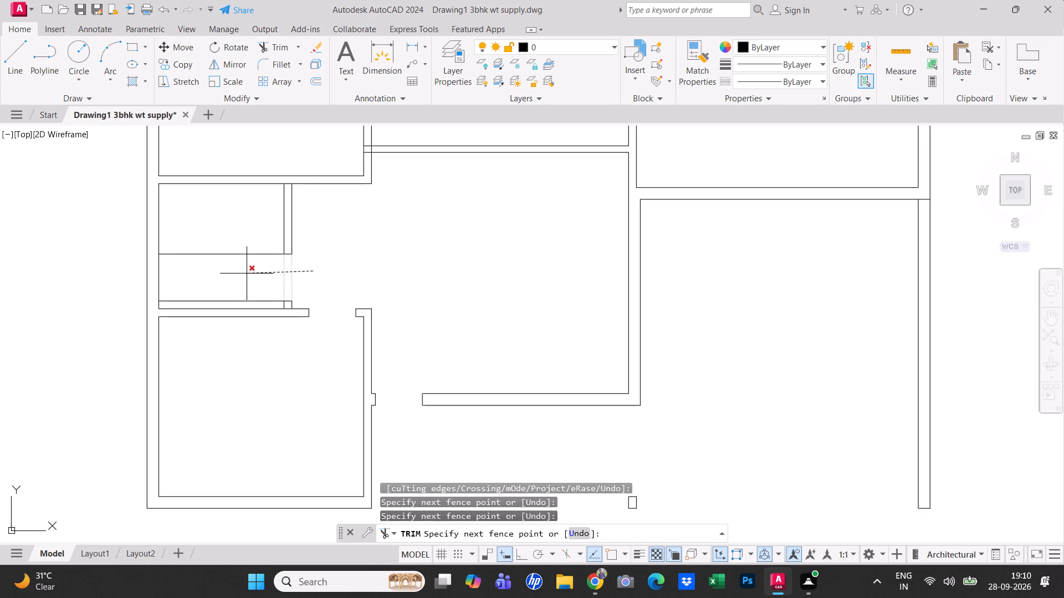
{"action": "left_click", "coordinate": [246, 274]}
{"action": "left_click", "coordinate": [241, 302]}
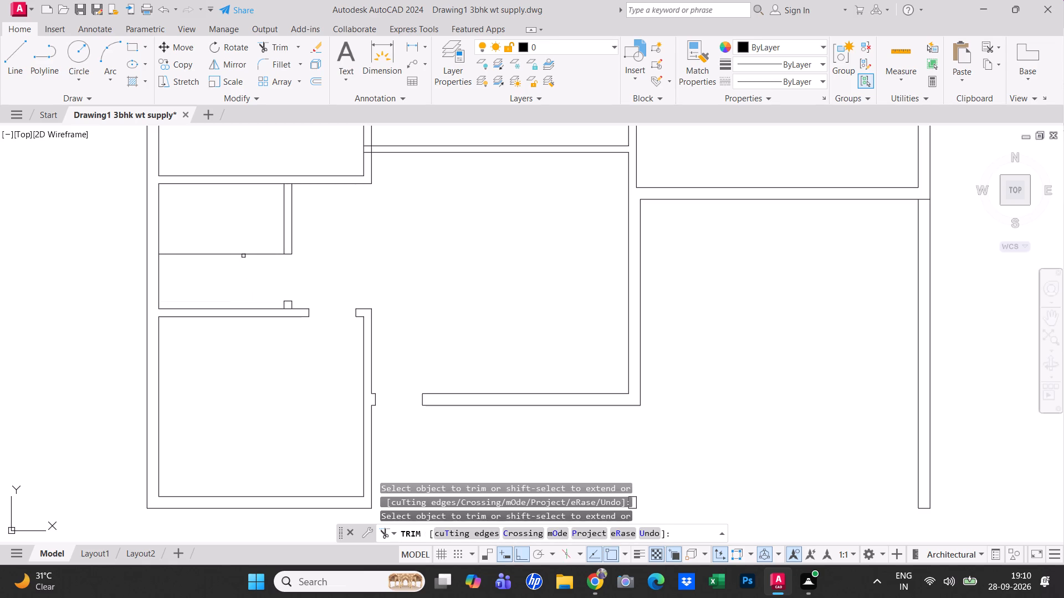
{"action": "left_click", "coordinate": [245, 254]}
{"action": "left_click", "coordinate": [287, 309]}
Trim the junctions where the new vertical partition and the central room's bottom wall meet adjoining walls, and save the drawing.
{"action": "left_click", "coordinate": [287, 183]}
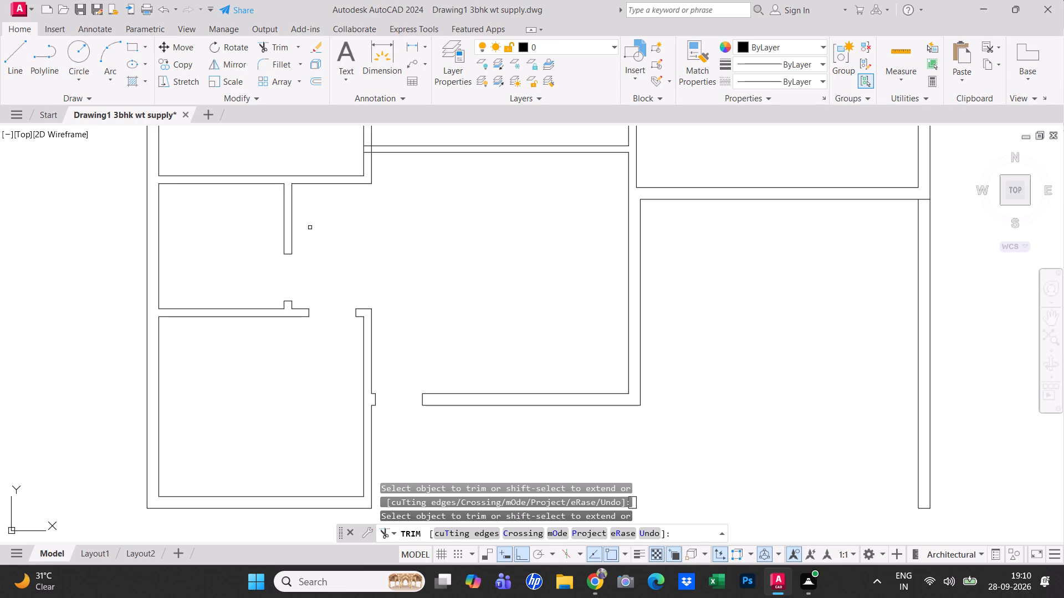
{"action": "scroll", "coordinate": [323, 254], "scroll_direction": "down", "scroll_amount": 2}
{"action": "scroll", "coordinate": [341, 217], "scroll_direction": "up", "scroll_amount": 4}
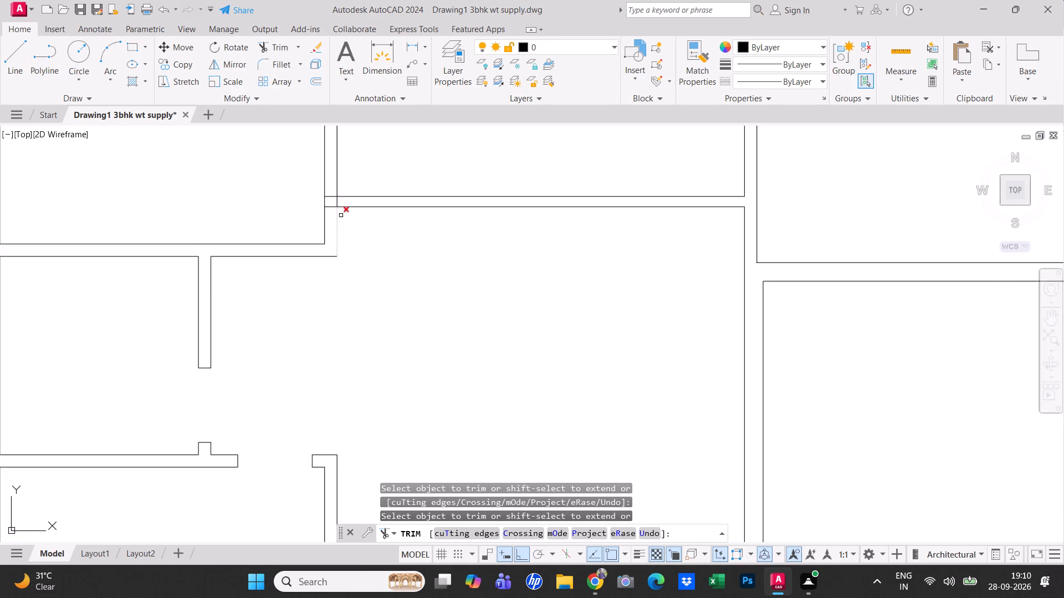
{"action": "left_click", "coordinate": [325, 175]}
{"action": "left_click", "coordinate": [326, 212]}
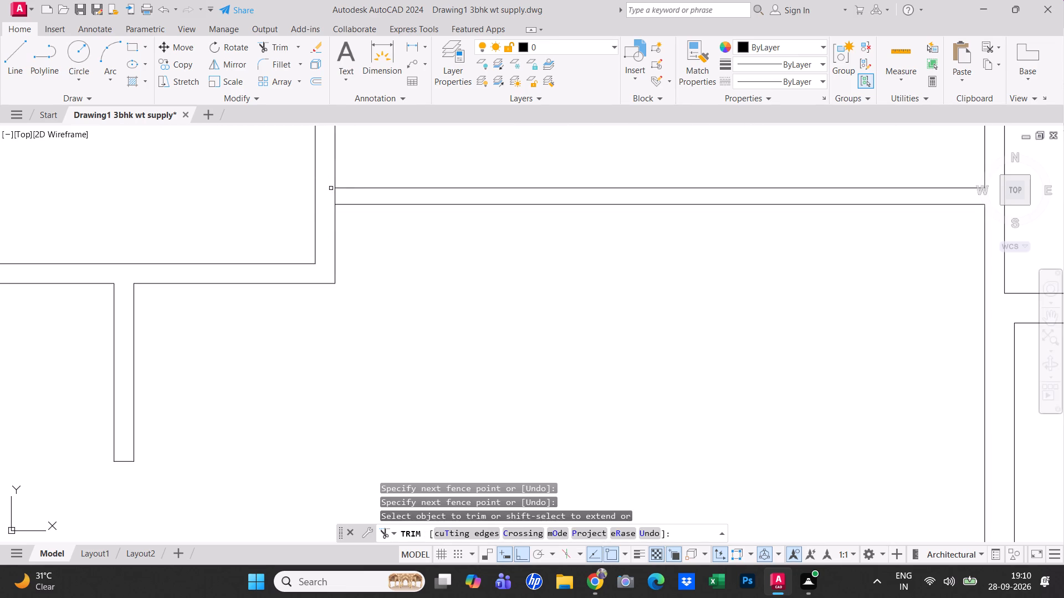
{"action": "left_click", "coordinate": [330, 194]}
{"action": "left_click", "coordinate": [342, 194]}
{"action": "scroll", "coordinate": [342, 209], "scroll_direction": "down", "scroll_amount": 3}
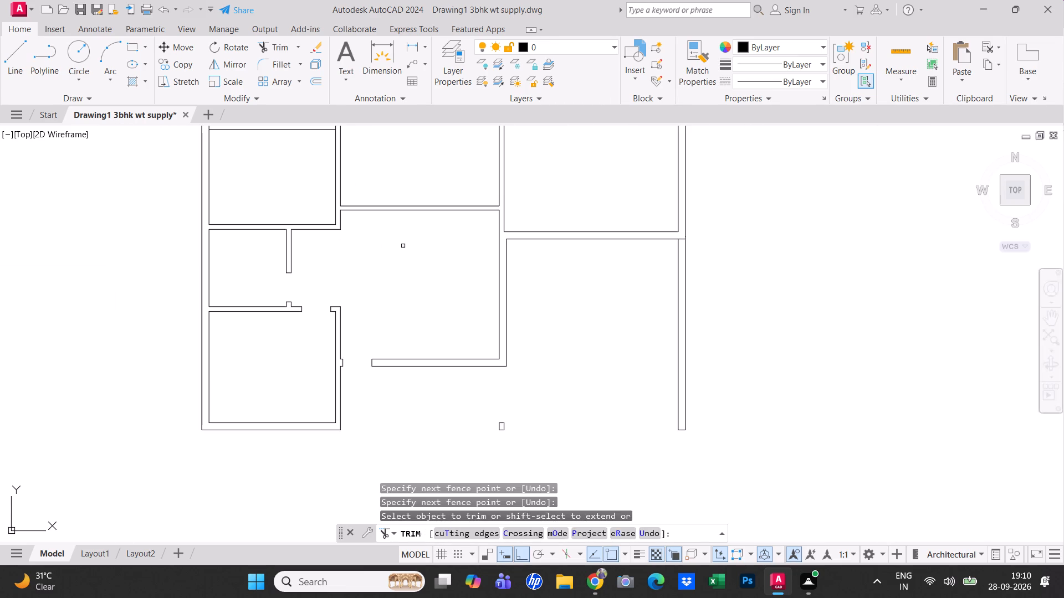
{"action": "key", "text": "Escape"}
{"action": "key", "text": "ctrl+s"}
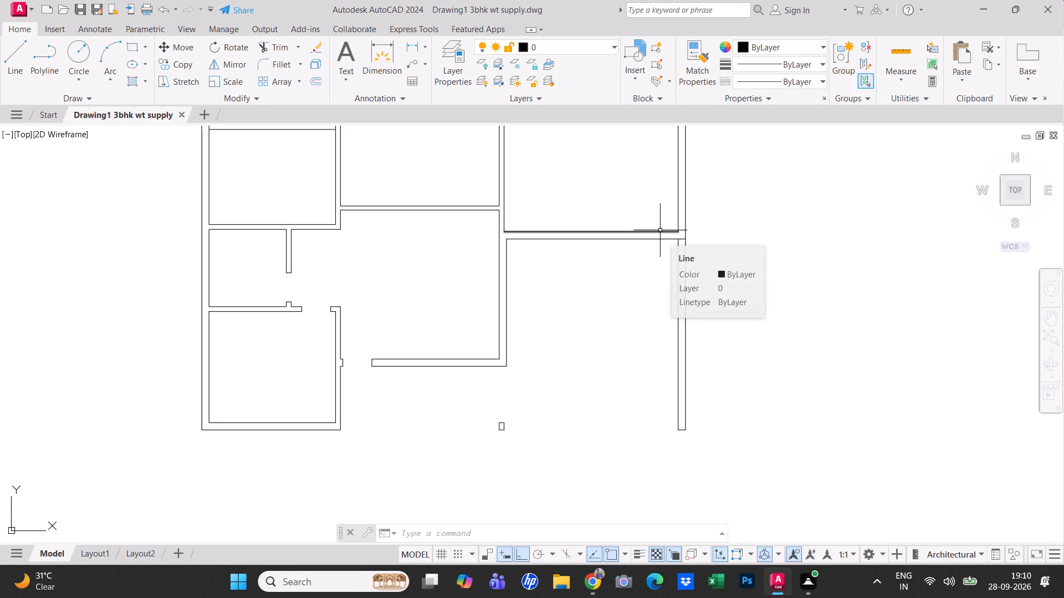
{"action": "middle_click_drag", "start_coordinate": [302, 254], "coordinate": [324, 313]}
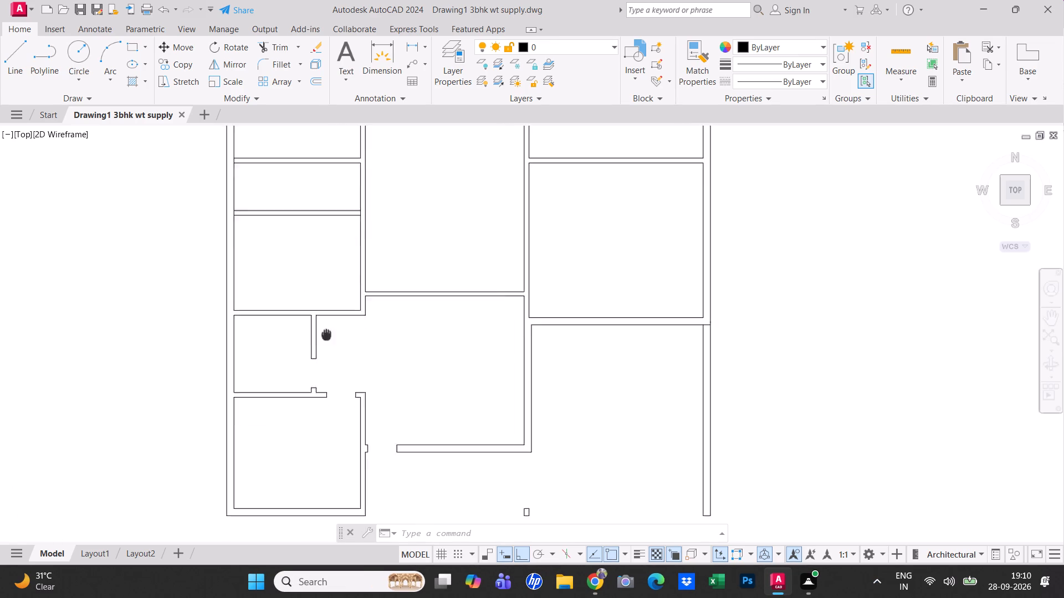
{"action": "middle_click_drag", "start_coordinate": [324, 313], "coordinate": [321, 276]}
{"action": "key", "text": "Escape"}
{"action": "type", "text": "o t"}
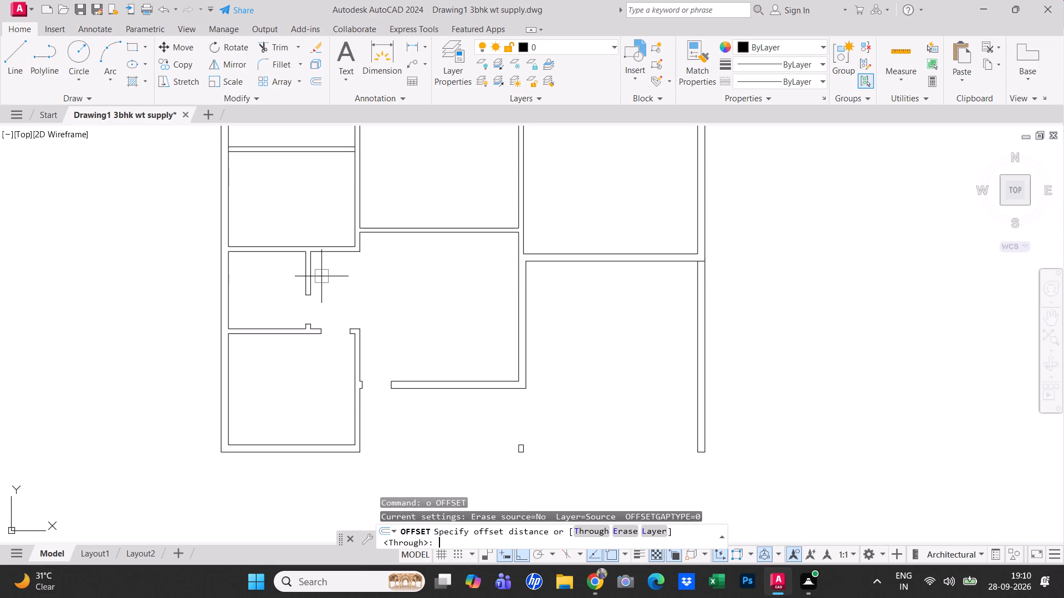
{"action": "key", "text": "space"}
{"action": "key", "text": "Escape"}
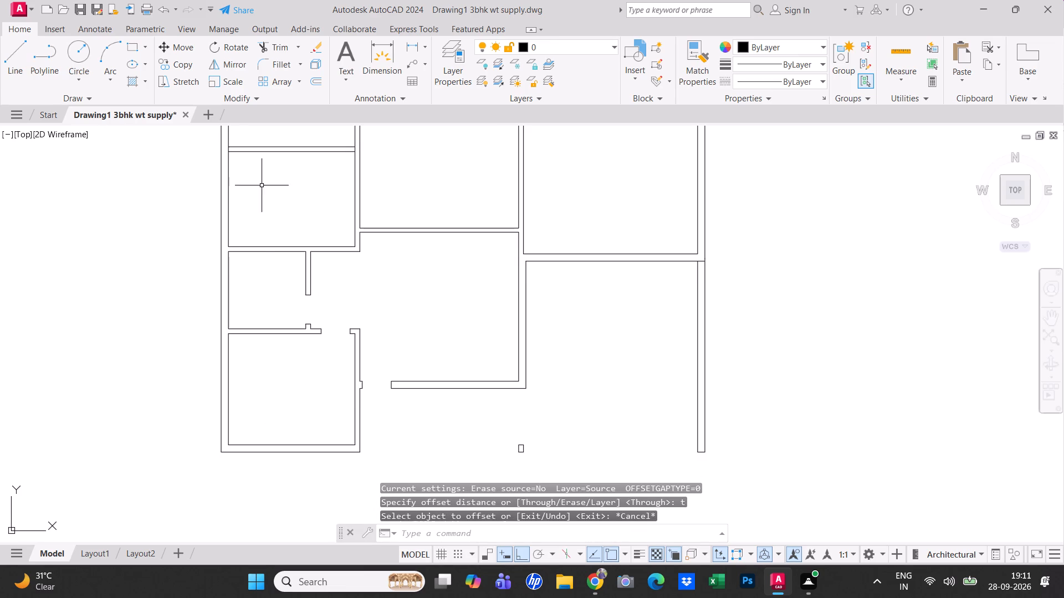
Trim the wall lines crossing both ends of the partition between the left column's narrow room and the room below it.
{"action": "middle_click_drag", "start_coordinate": [258, 188], "coordinate": [272, 279]}
{"action": "key", "text": "t"}
{"action": "type", "text": "r"}
{"action": "key", "text": "space"}
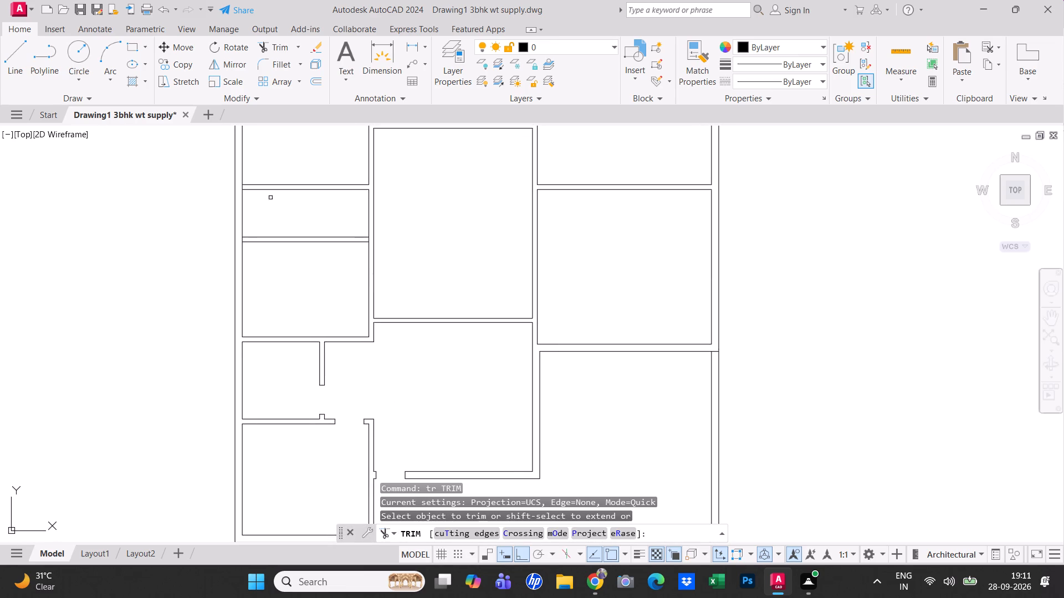
{"action": "scroll", "coordinate": [377, 250], "scroll_direction": "up", "scroll_amount": 2}
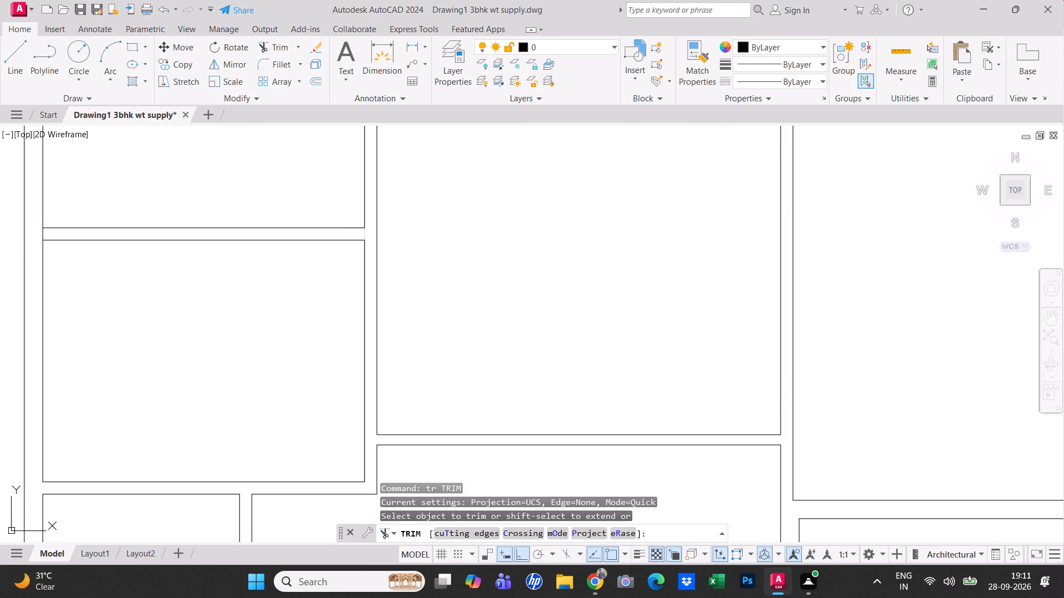
{"action": "left_click", "coordinate": [366, 233]}
{"action": "left_click", "coordinate": [43, 234]}
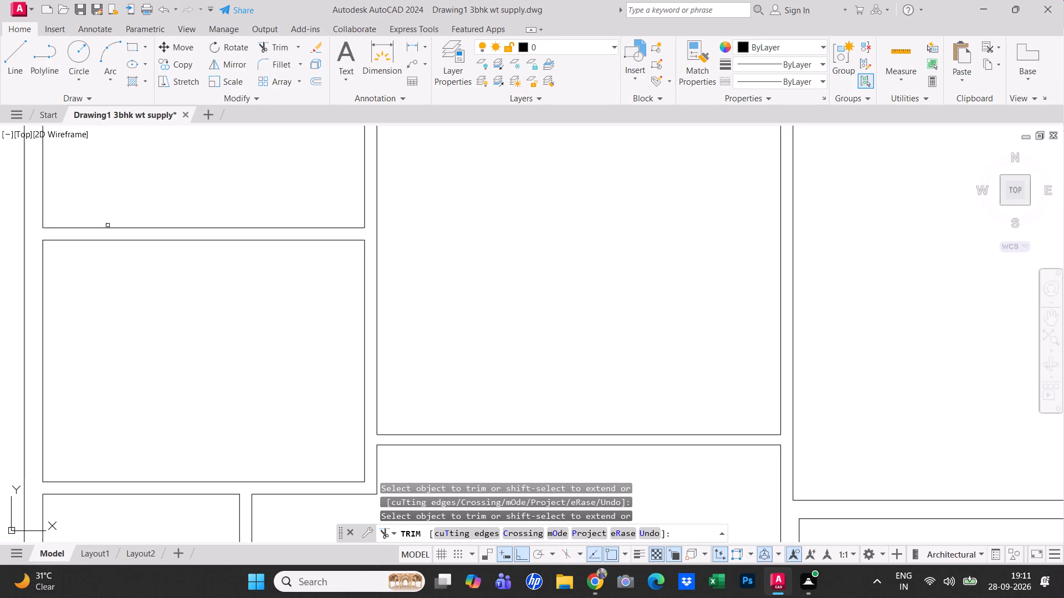
{"action": "scroll", "coordinate": [199, 229], "scroll_direction": "down", "scroll_amount": 2}
{"action": "middle_click_drag", "start_coordinate": [208, 271], "coordinate": [265, 264]}
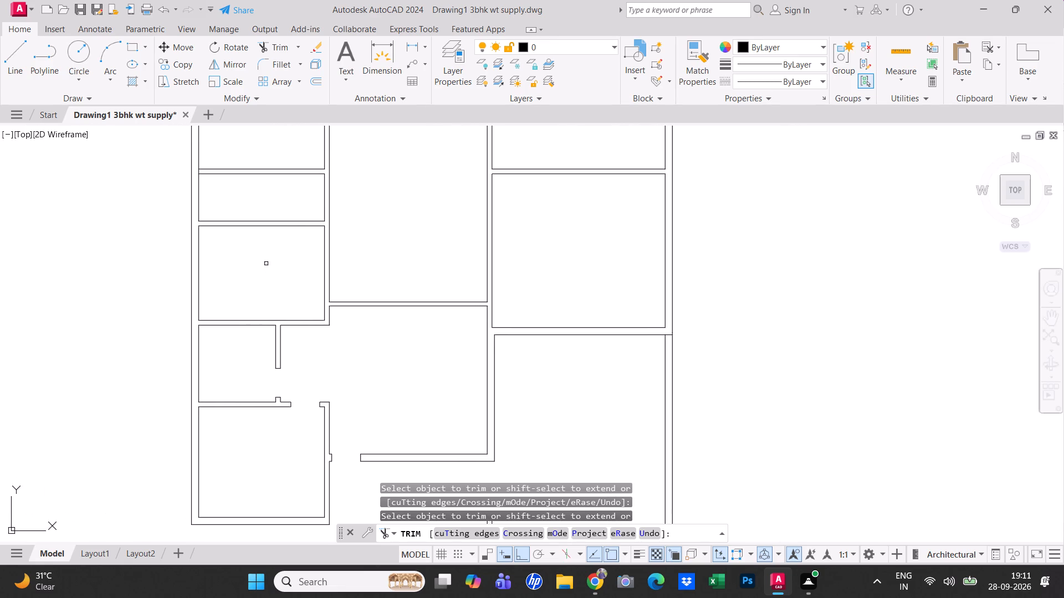
{"action": "middle_click_drag", "start_coordinate": [272, 278], "coordinate": [274, 294]}
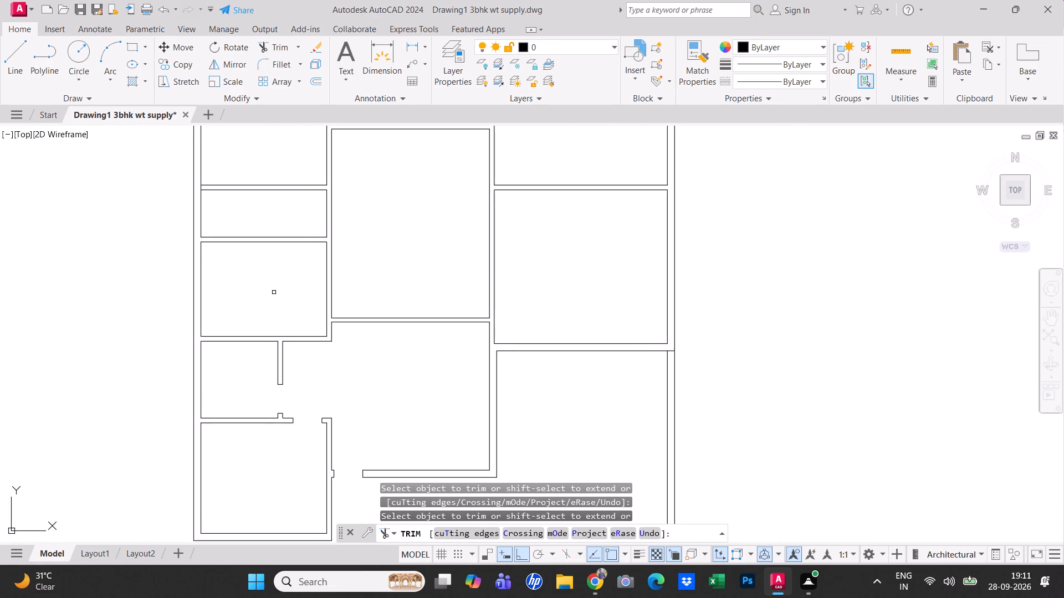
{"action": "middle_click_drag", "start_coordinate": [273, 295], "coordinate": [273, 308]}
{"action": "key", "text": "Escape"}
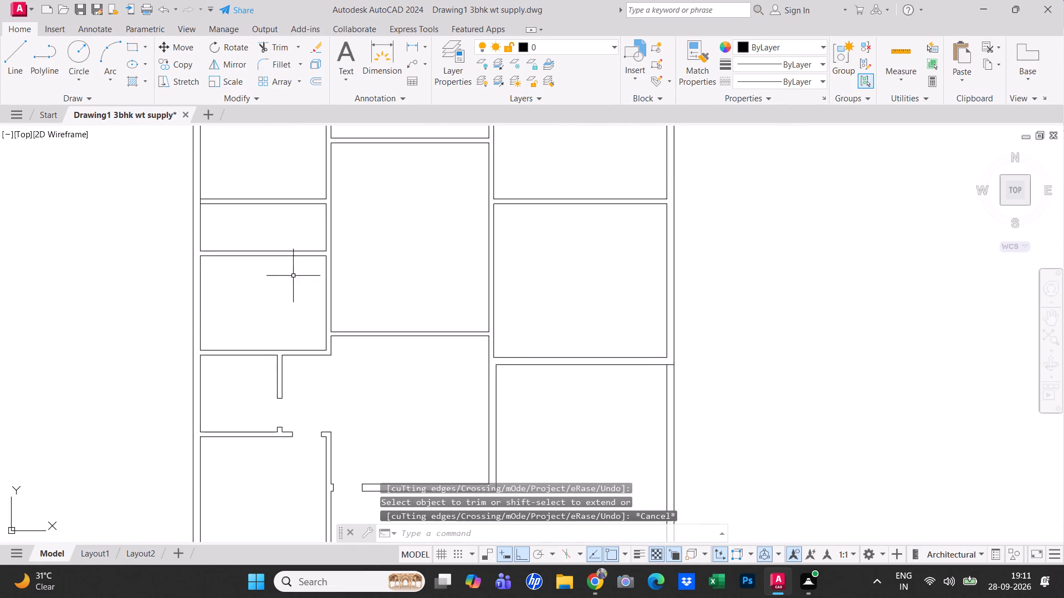
Trim the wall line crossing the exterior-wall end of the partition above the left column's narrow room, and save the drawing.
{"action": "key", "text": "Escape"}
{"action": "type", "text": "tr"}
{"action": "key", "text": "space"}
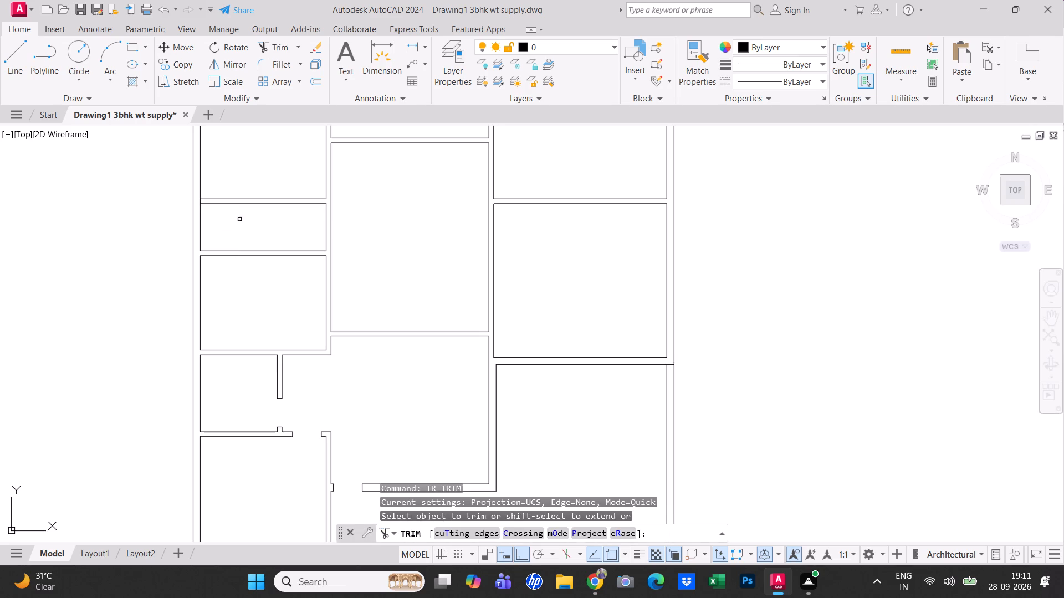
{"action": "scroll", "coordinate": [212, 199], "scroll_direction": "up", "scroll_amount": 2}
{"action": "left_click", "coordinate": [183, 205]}
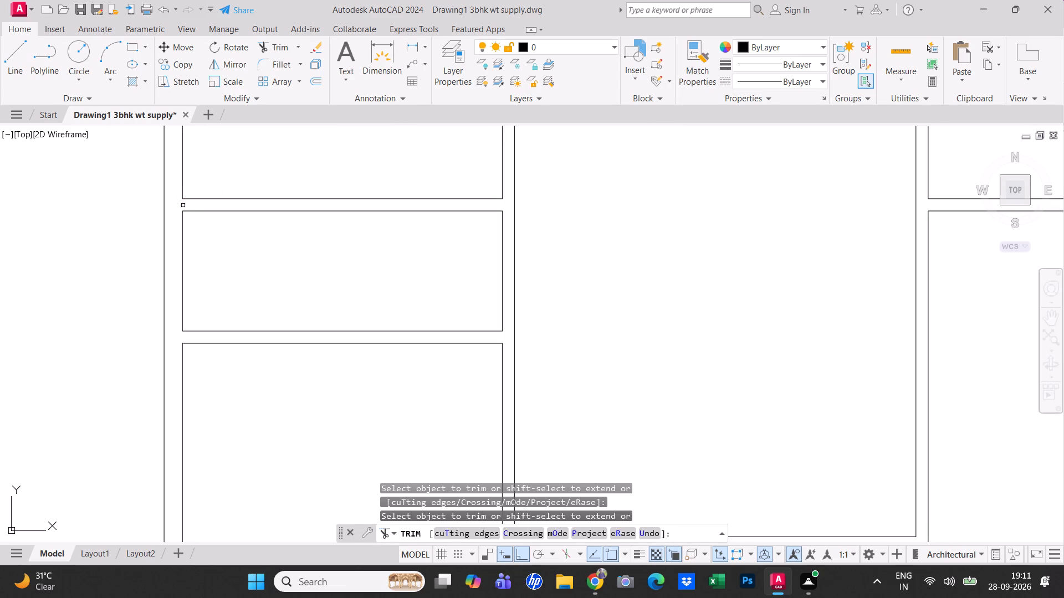
{"action": "scroll", "coordinate": [467, 238], "scroll_direction": "down", "scroll_amount": 3}
{"action": "key", "text": "Escape"}
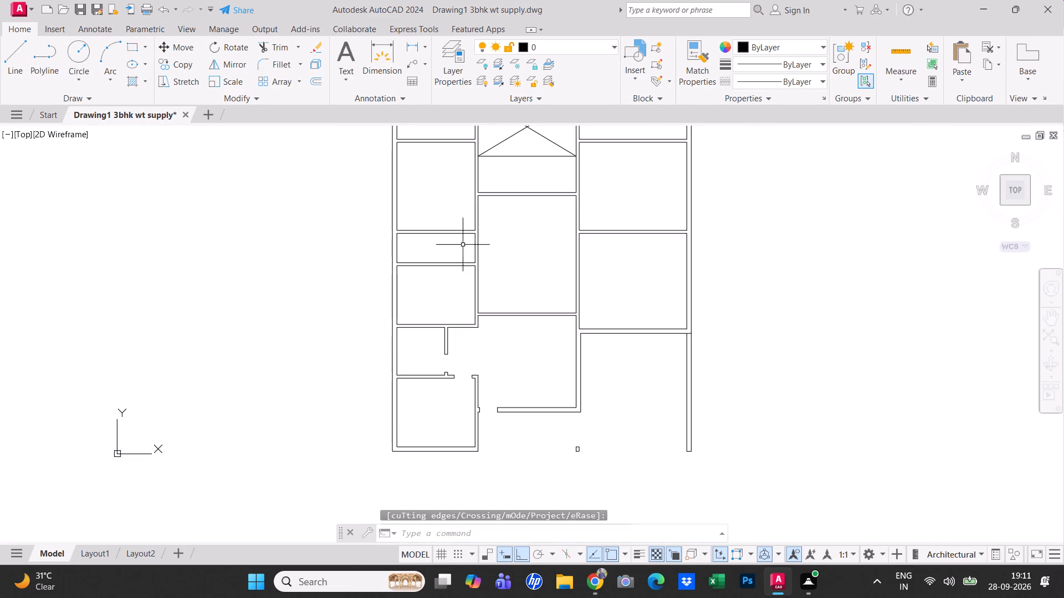
{"action": "key", "text": "ctrl+s"}
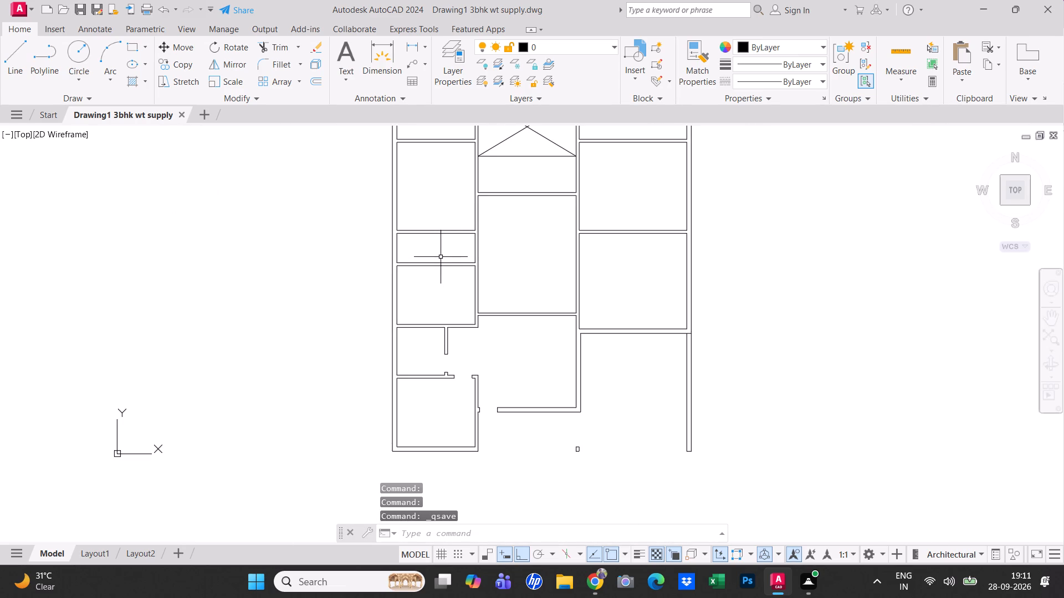
Draw a short line across the left column's inner vertical wall, level with the upper line of the central room's bottom wall.
{"action": "scroll", "coordinate": [406, 289], "scroll_direction": "down", "scroll_amount": 1}
{"action": "scroll", "coordinate": [421, 314], "scroll_direction": "up", "scroll_amount": 2}
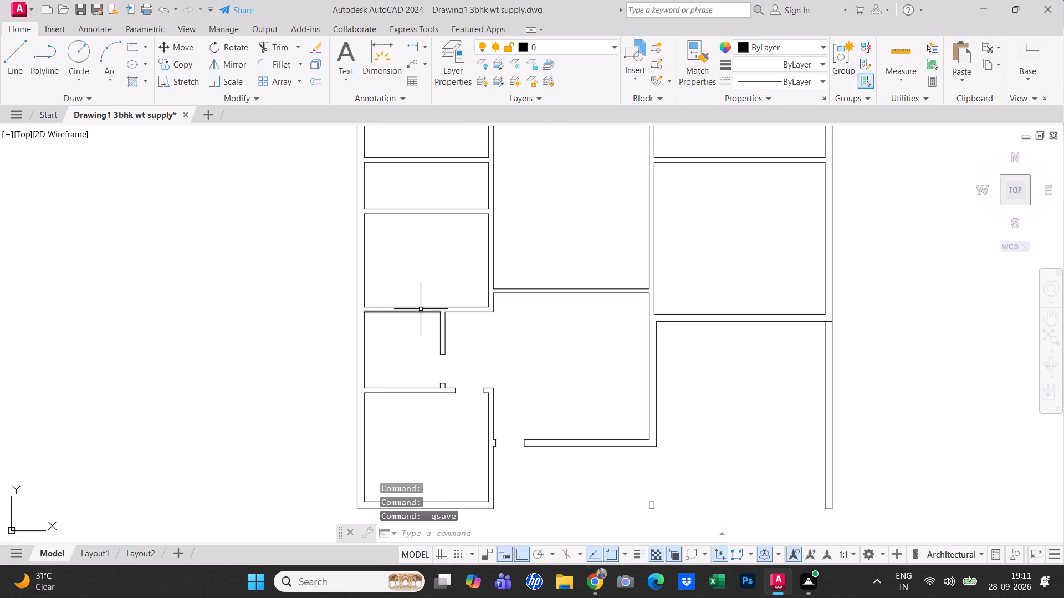
{"action": "middle_click_drag", "start_coordinate": [436, 306], "coordinate": [420, 326]}
{"action": "scroll", "coordinate": [465, 302], "scroll_direction": "up", "scroll_amount": 2}
{"action": "key", "text": "Escape"}
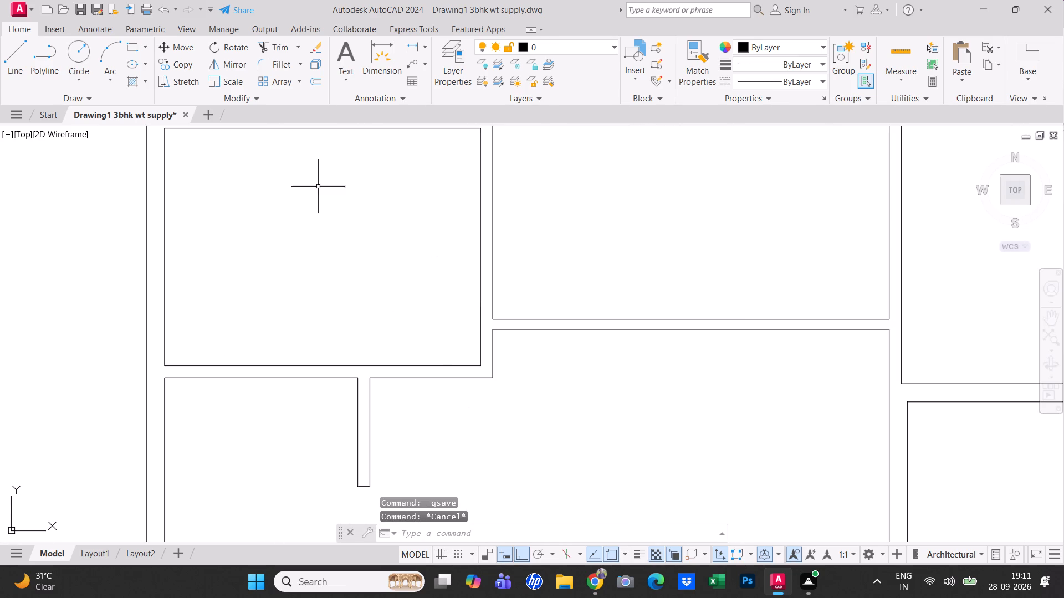
{"action": "left_click", "coordinate": [20, 69]}
{"action": "scroll", "coordinate": [513, 316], "scroll_direction": "up", "scroll_amount": 2}
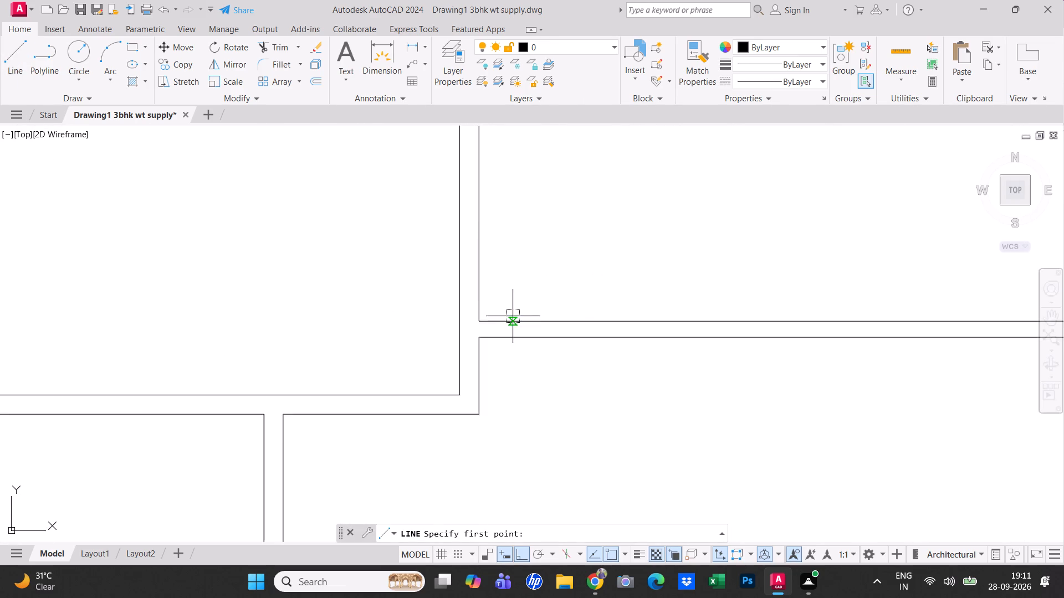
{"action": "left_click", "coordinate": [461, 322]}
{"action": "left_click", "coordinate": [417, 324]}
{"action": "key", "text": "Escape"}
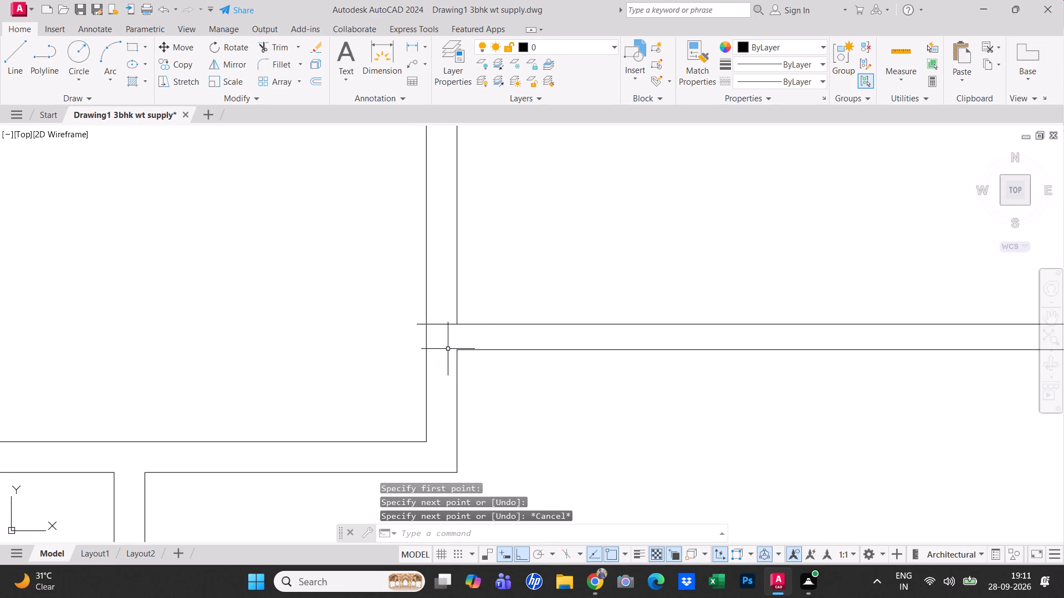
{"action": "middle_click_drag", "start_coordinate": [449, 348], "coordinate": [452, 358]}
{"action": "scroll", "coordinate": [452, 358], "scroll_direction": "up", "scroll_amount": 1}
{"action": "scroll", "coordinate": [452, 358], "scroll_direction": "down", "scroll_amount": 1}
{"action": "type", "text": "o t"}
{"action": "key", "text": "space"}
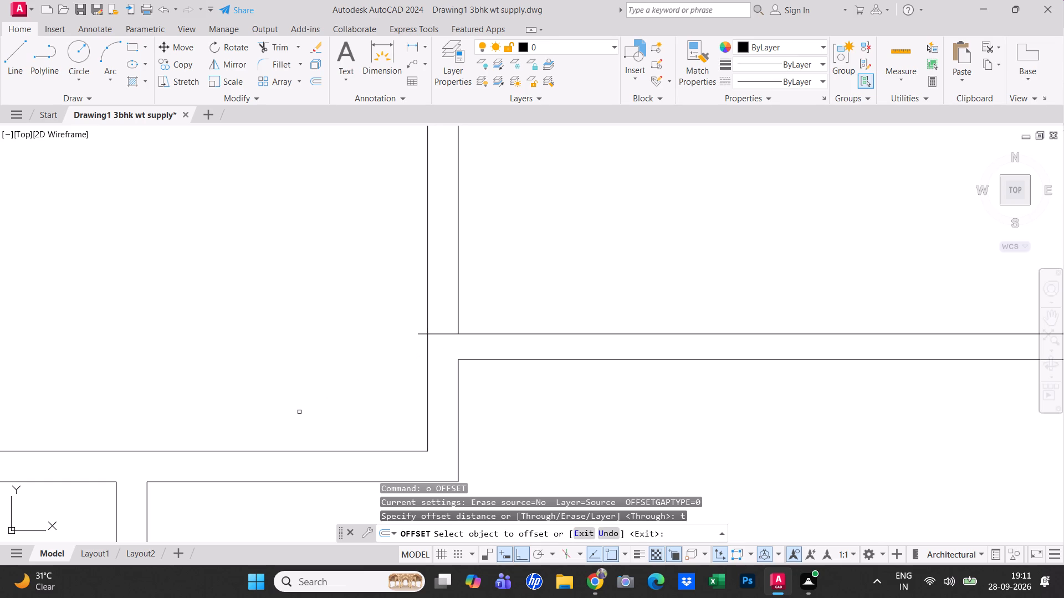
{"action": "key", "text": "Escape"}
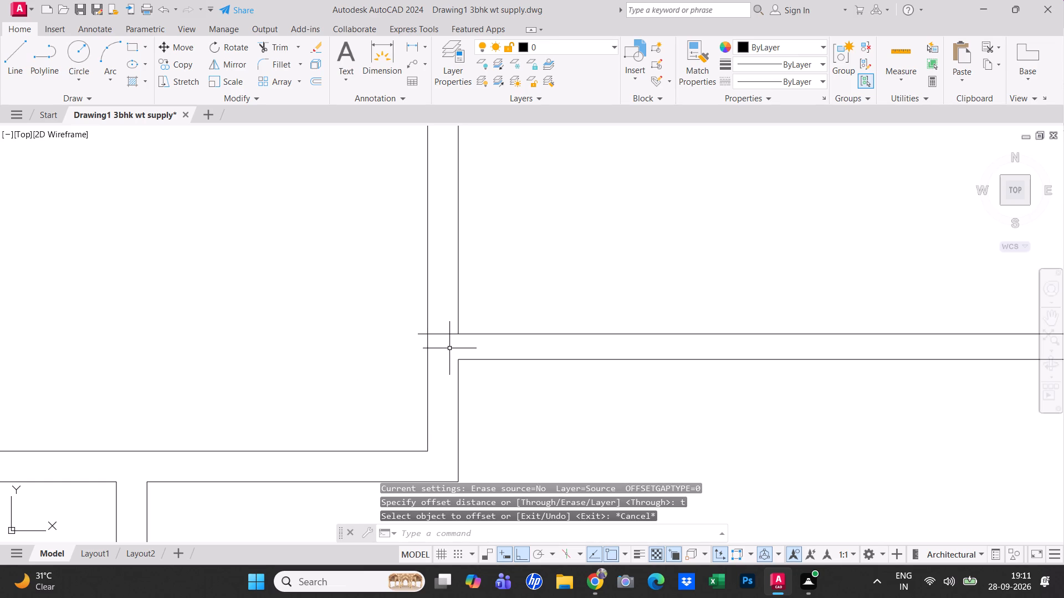
Offset the short line across the inner vertical wall 1' upward, and that copy 3' upward to mark a door opening.
{"action": "type", "text": "o t"}
{"action": "key", "text": "space"}
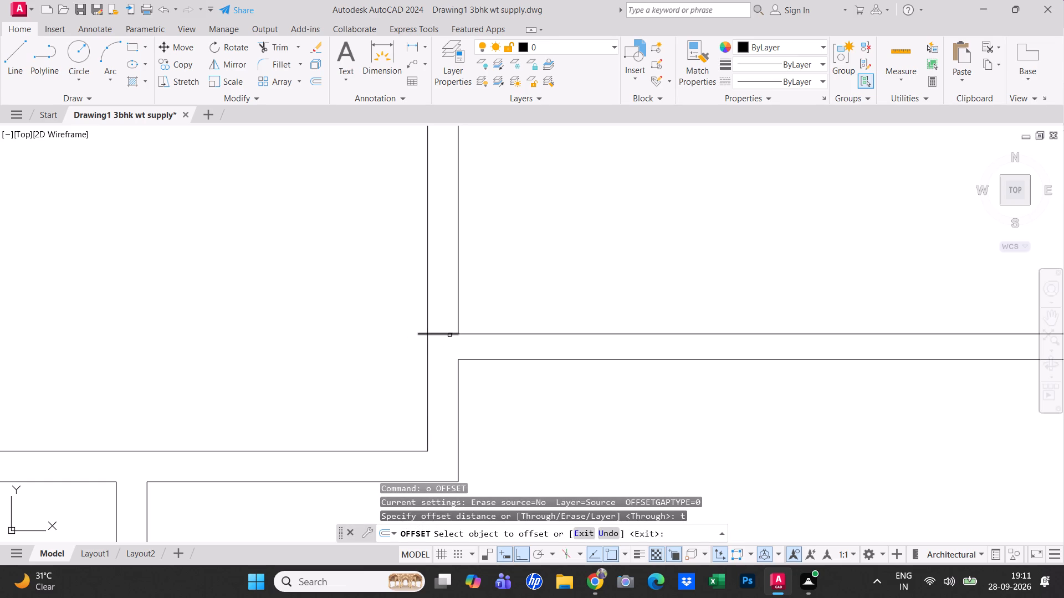
{"action": "left_click", "coordinate": [448, 335]}
{"action": "type", "text": "1'"}
{"action": "key", "text": "Return"}
{"action": "scroll", "coordinate": [454, 322], "scroll_direction": "down", "scroll_amount": 2}
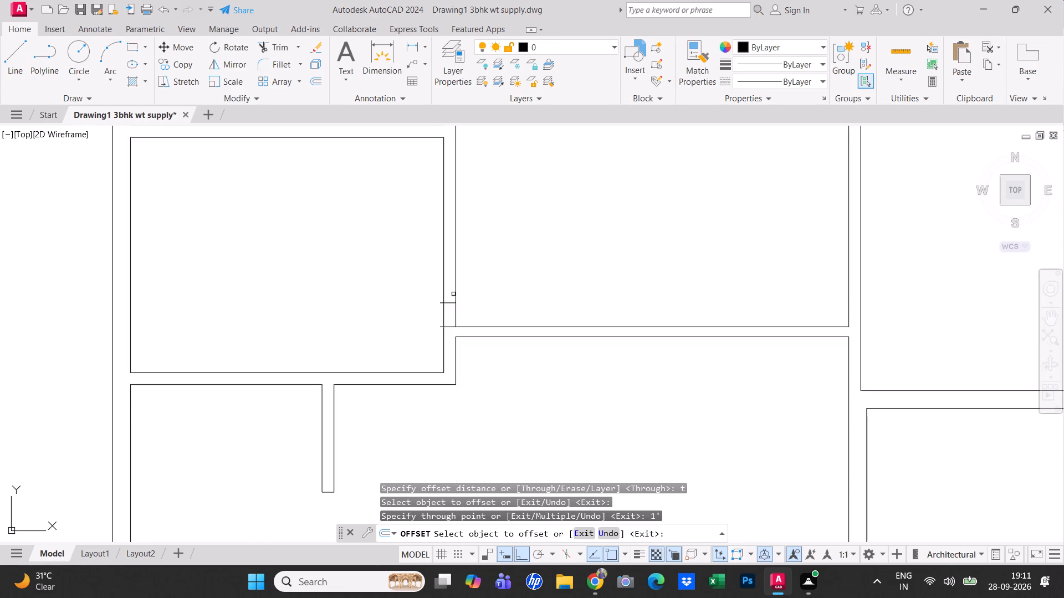
{"action": "scroll", "coordinate": [451, 296], "scroll_direction": "up", "scroll_amount": 1}
{"action": "left_click", "coordinate": [452, 304]}
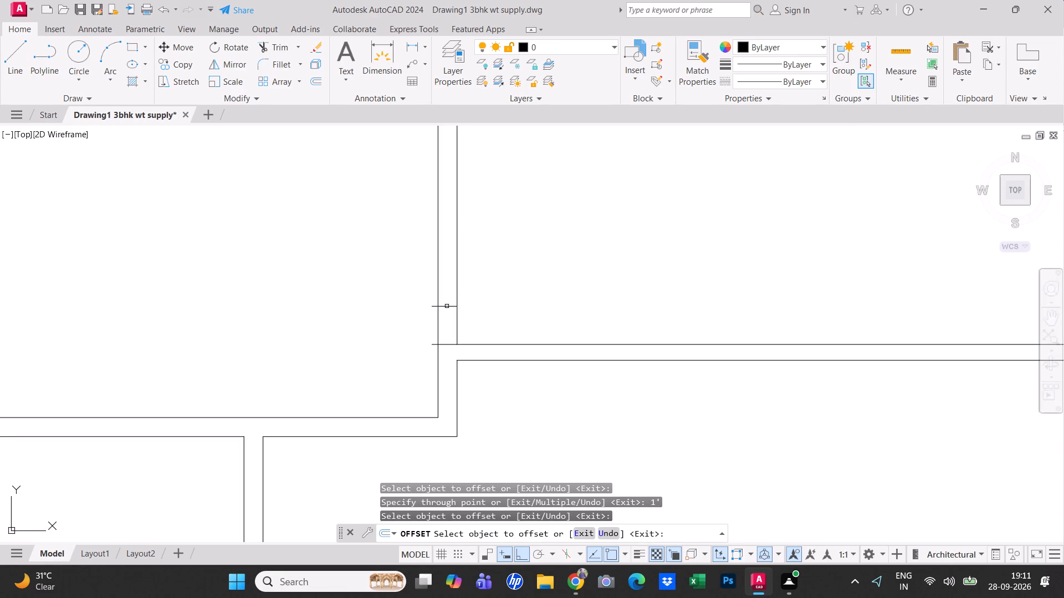
{"action": "left_click", "coordinate": [447, 307]}
{"action": "type", "text": "3'"}
{"action": "key", "text": "Return"}
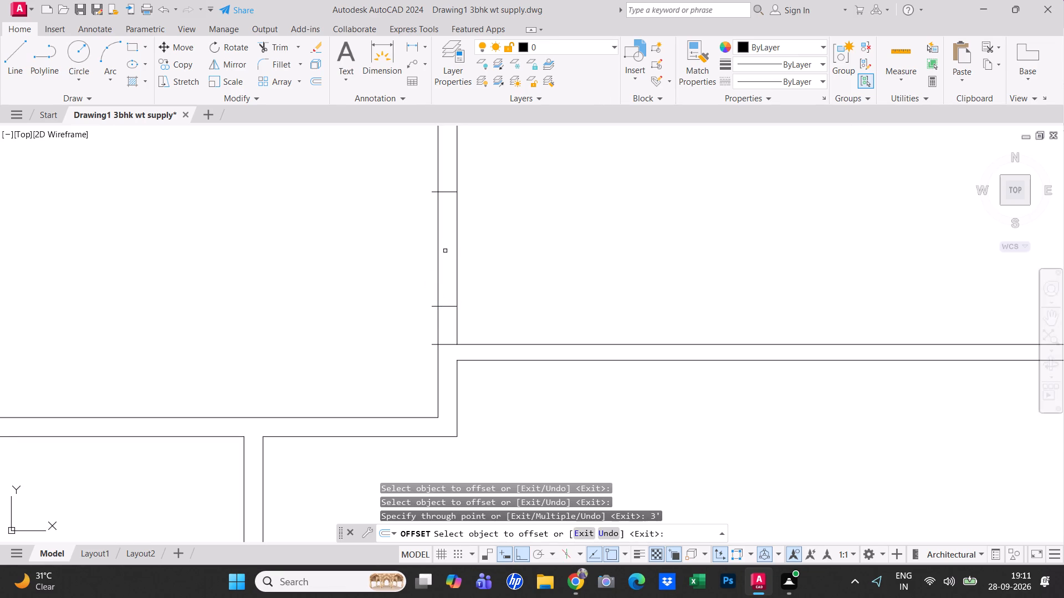
{"action": "key", "text": "Escape"}
Trim the wall lines between the door markers, the markers' overhanging ends and the original short line to cut the opening.
{"action": "type", "text": "tr"}
{"action": "key", "text": "space"}
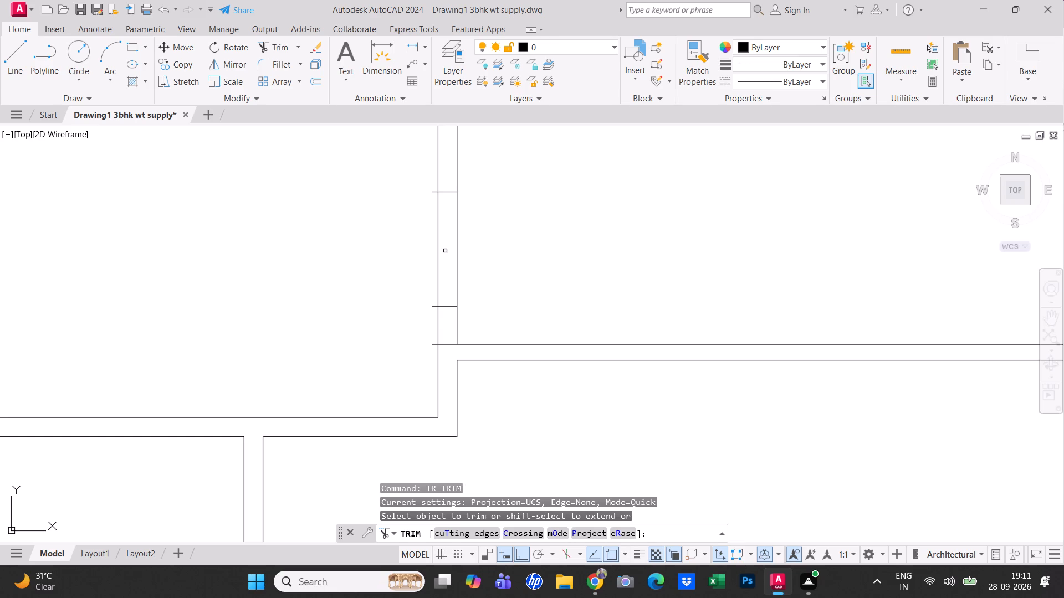
{"action": "left_click", "coordinate": [473, 260]}
{"action": "left_click", "coordinate": [393, 260]}
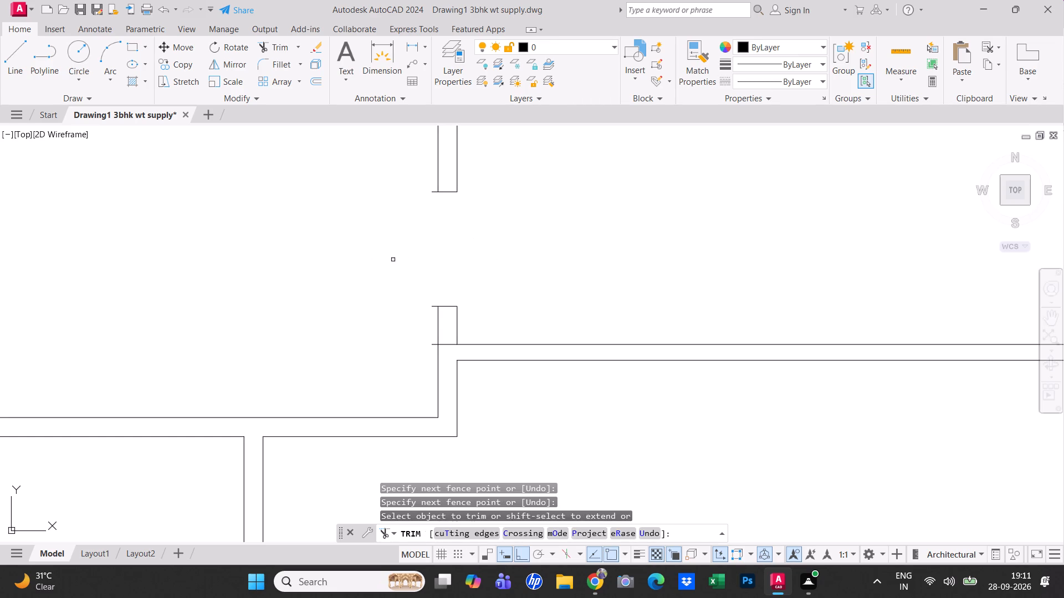
{"action": "left_click", "coordinate": [433, 192]}
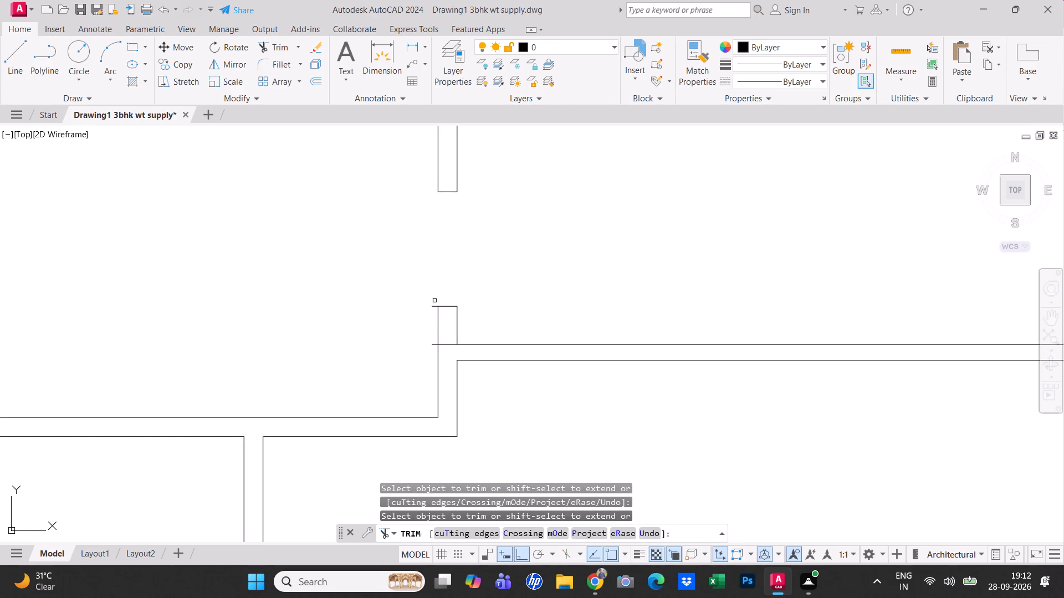
{"action": "left_click", "coordinate": [430, 311]}
{"action": "left_click", "coordinate": [436, 296]}
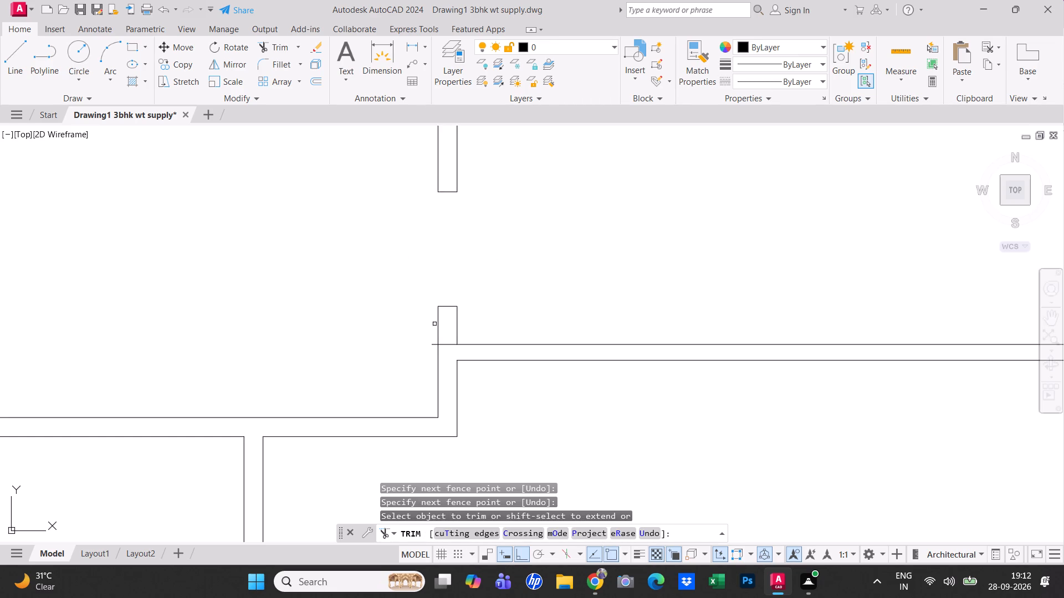
{"action": "left_click", "coordinate": [452, 347]}
{"action": "left_click", "coordinate": [447, 340]}
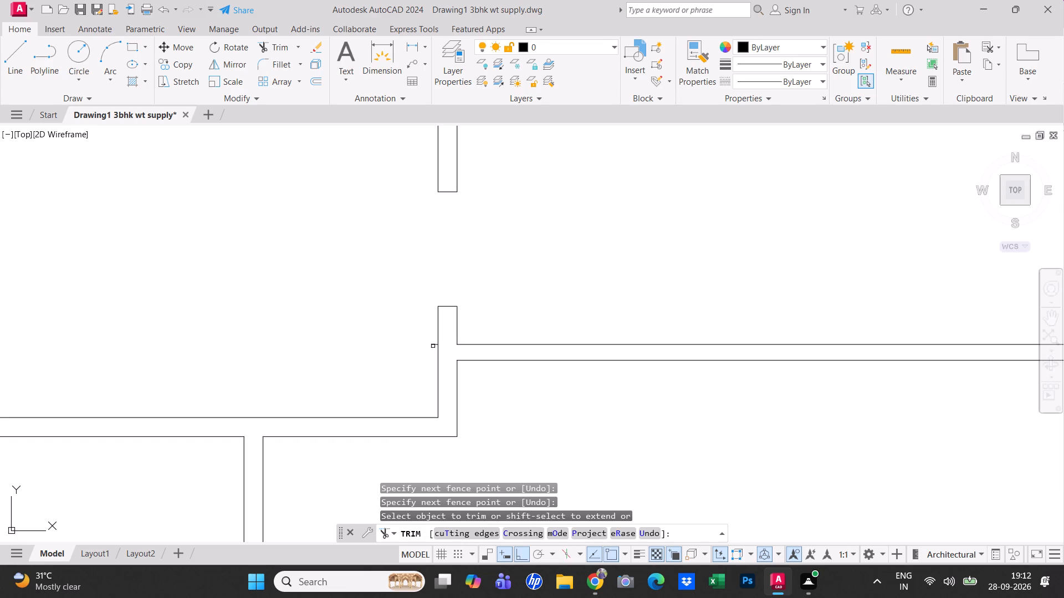
{"action": "left_click", "coordinate": [433, 343]}
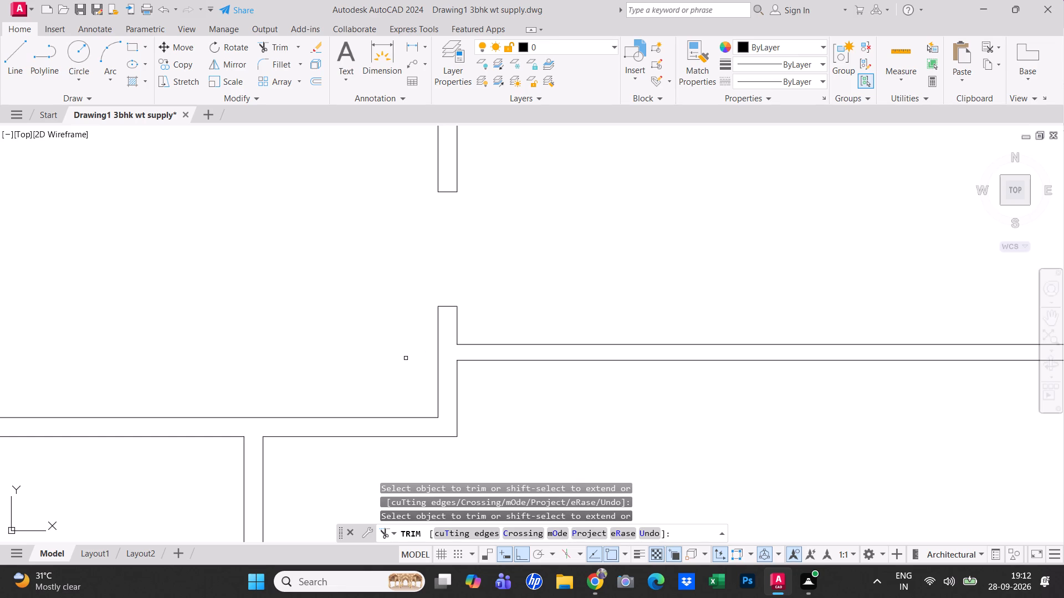
{"action": "scroll", "coordinate": [446, 344], "scroll_direction": "down", "scroll_amount": 3}
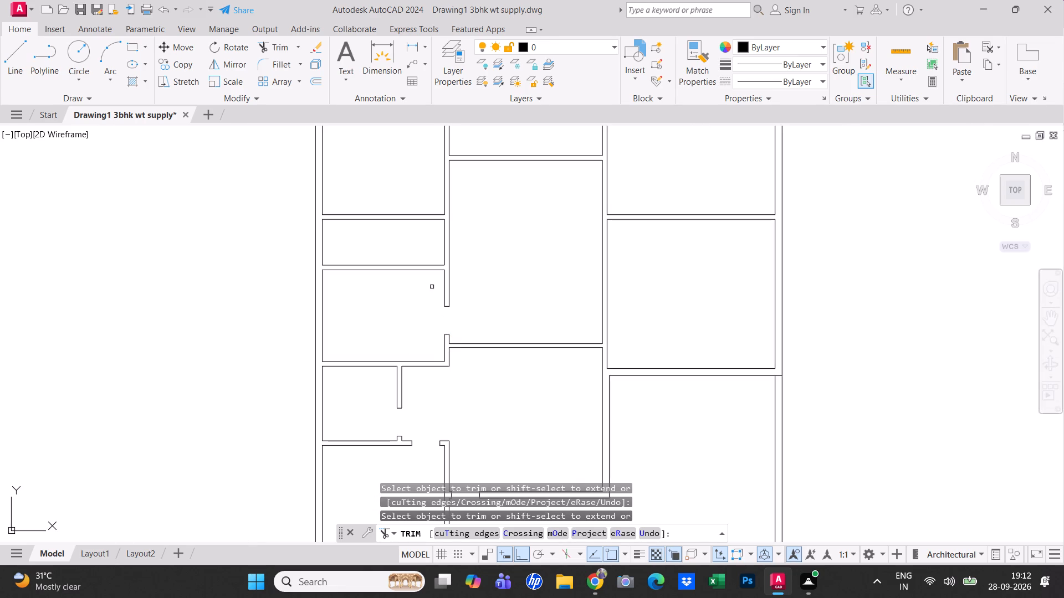
Draw a short vertical line across the bottom wall of the left column's narrow room, where it meets the inner vertical wall.
{"action": "key", "text": "Escape"}
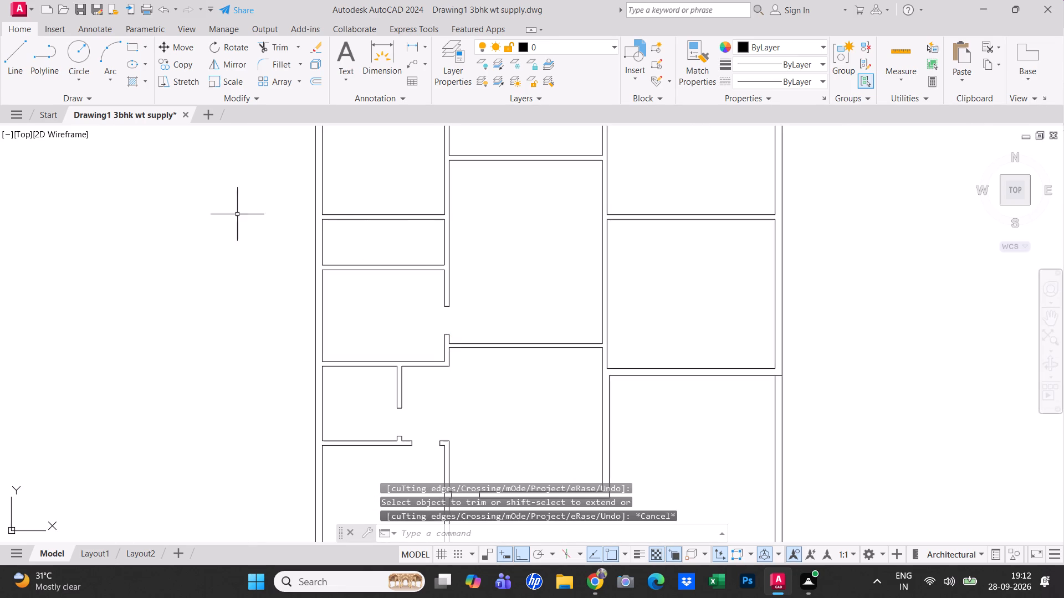
{"action": "left_click", "coordinate": [13, 59]}
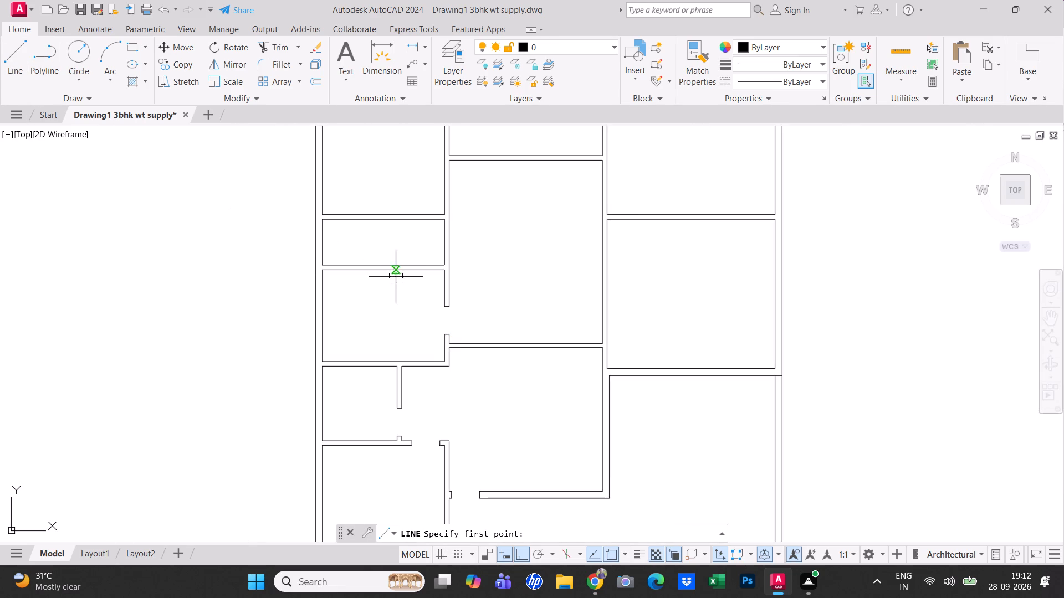
{"action": "scroll", "coordinate": [453, 290], "scroll_direction": "up", "scroll_amount": 3}
{"action": "left_click", "coordinate": [433, 256]}
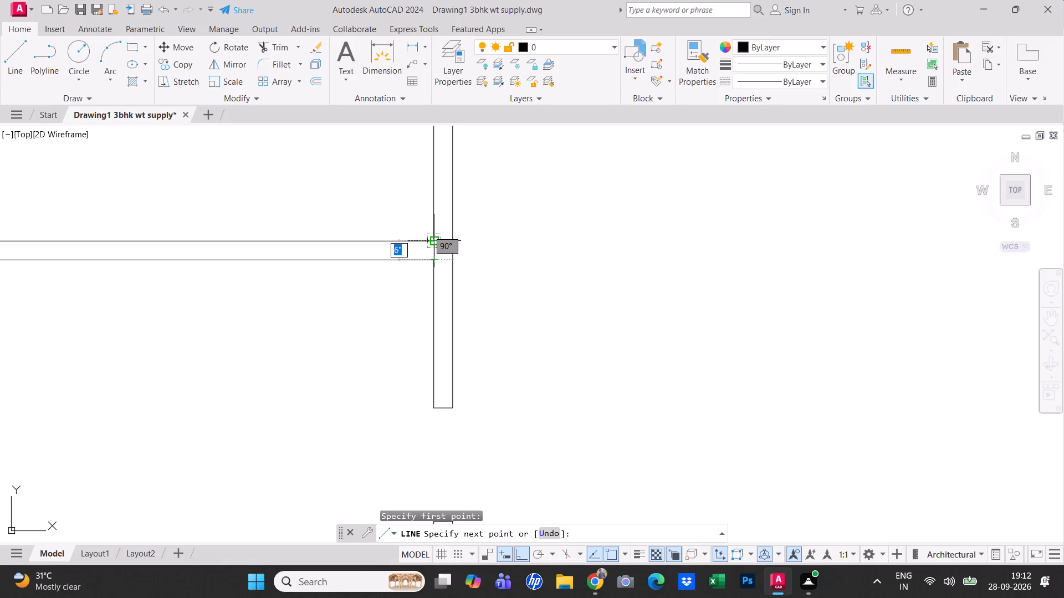
{"action": "left_click", "coordinate": [431, 241]}
{"action": "key", "text": "Escape"}
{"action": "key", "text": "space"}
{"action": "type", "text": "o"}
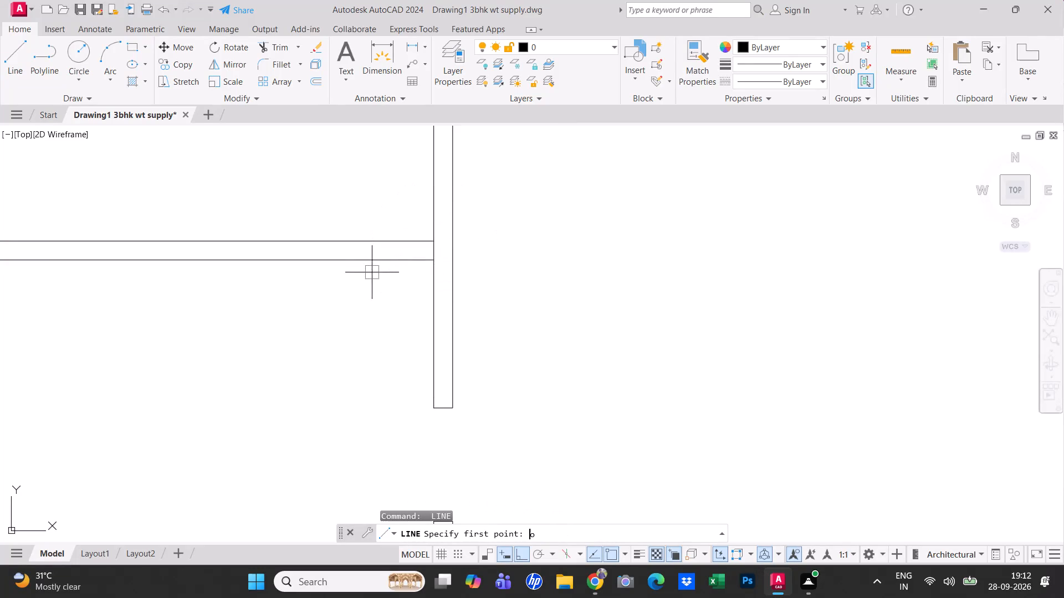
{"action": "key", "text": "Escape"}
Offset the short line 6" toward the exterior wall, and that copy 3' further the same way to mark a door opening.
{"action": "type", "text": "o"}
{"action": "key", "text": "space"}
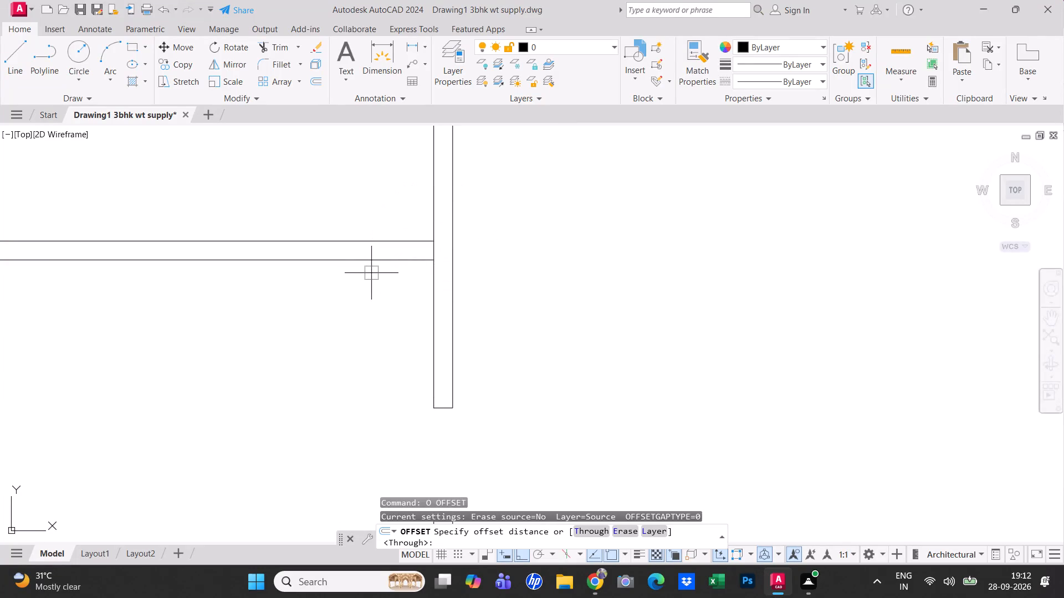
{"action": "type", "text": "t"}
{"action": "key", "text": "space"}
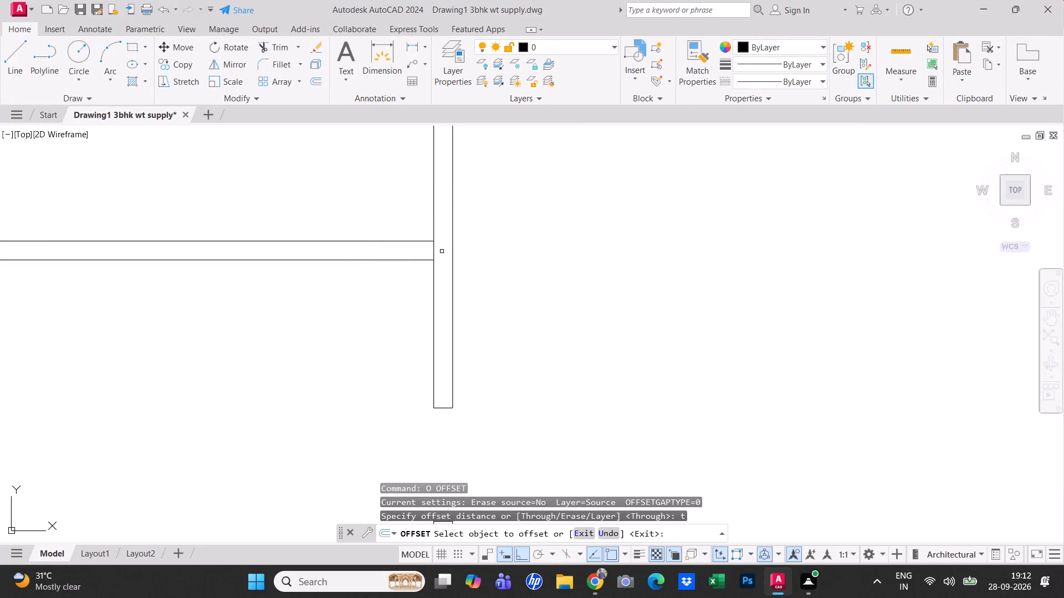
{"action": "left_click", "coordinate": [434, 251]}
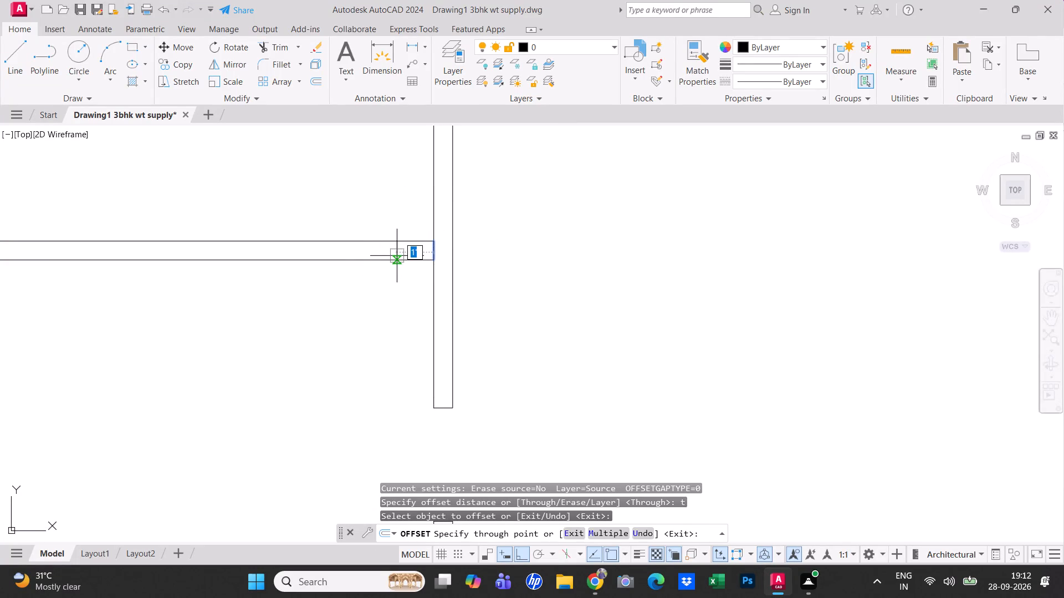
{"action": "type", "text": "6\""}
{"action": "key", "text": "Return"}
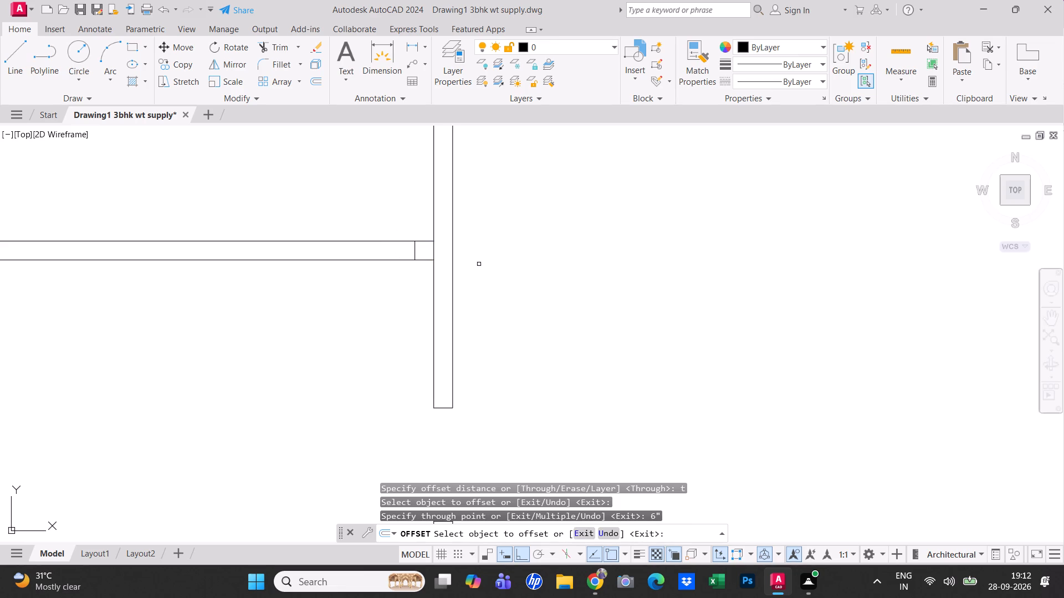
{"action": "left_click", "coordinate": [414, 251]}
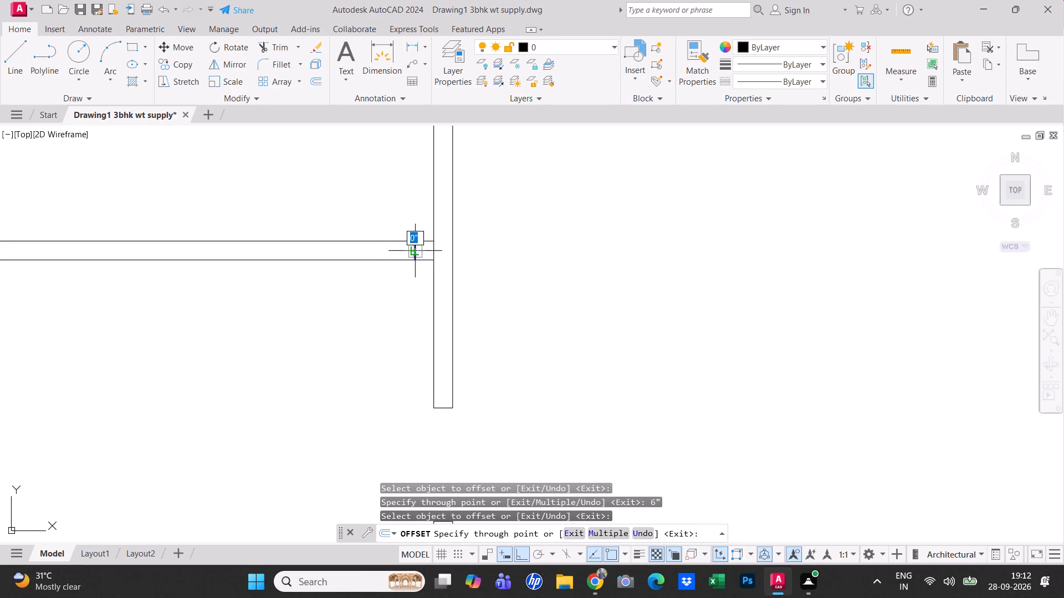
{"action": "type", "text": "3'"}
{"action": "key", "text": "Return"}
{"action": "key", "text": "Escape"}
Trim the narrow room's bottom wall lines between the door markers, and the original short line at the inner vertical wall.
{"action": "type", "text": "tr"}
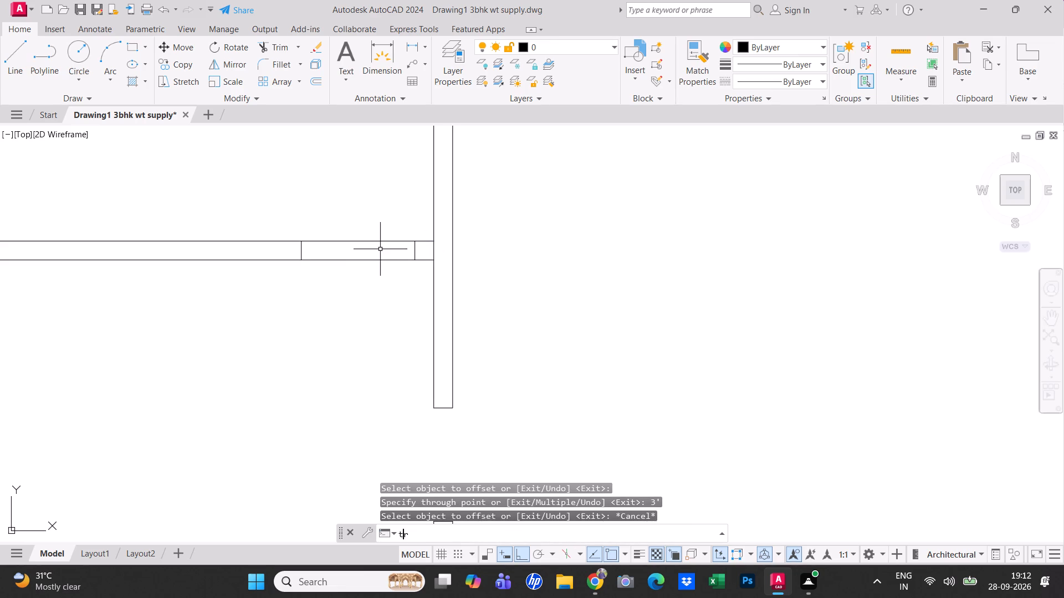
{"action": "key", "text": "space"}
{"action": "left_click_drag", "start_coordinate": [392, 296], "coordinate": [382, 274]}
{"action": "left_click", "coordinate": [372, 203]}
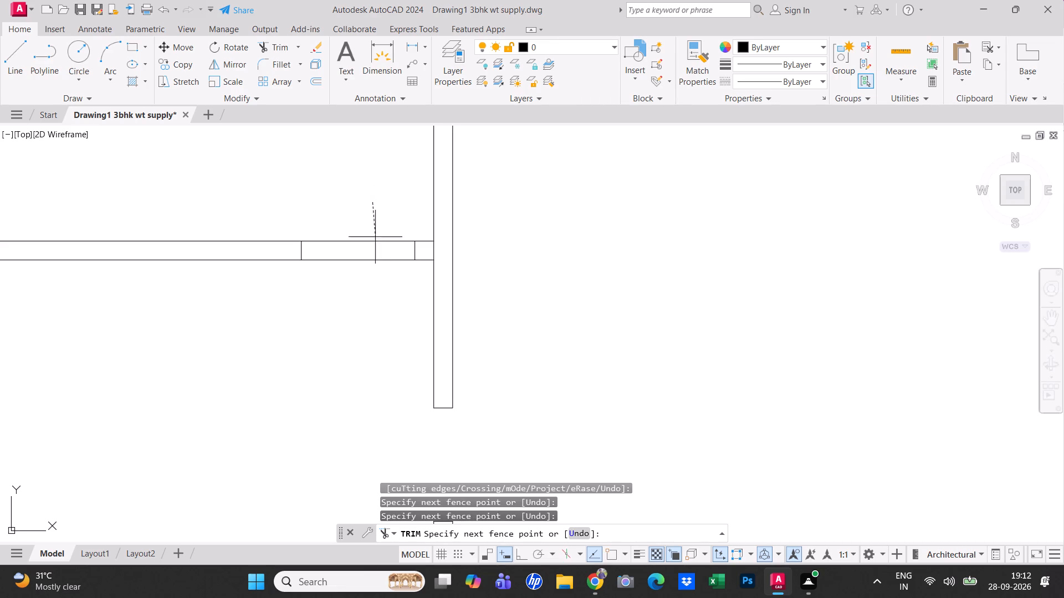
{"action": "left_click", "coordinate": [380, 317]}
{"action": "left_click", "coordinate": [432, 251]}
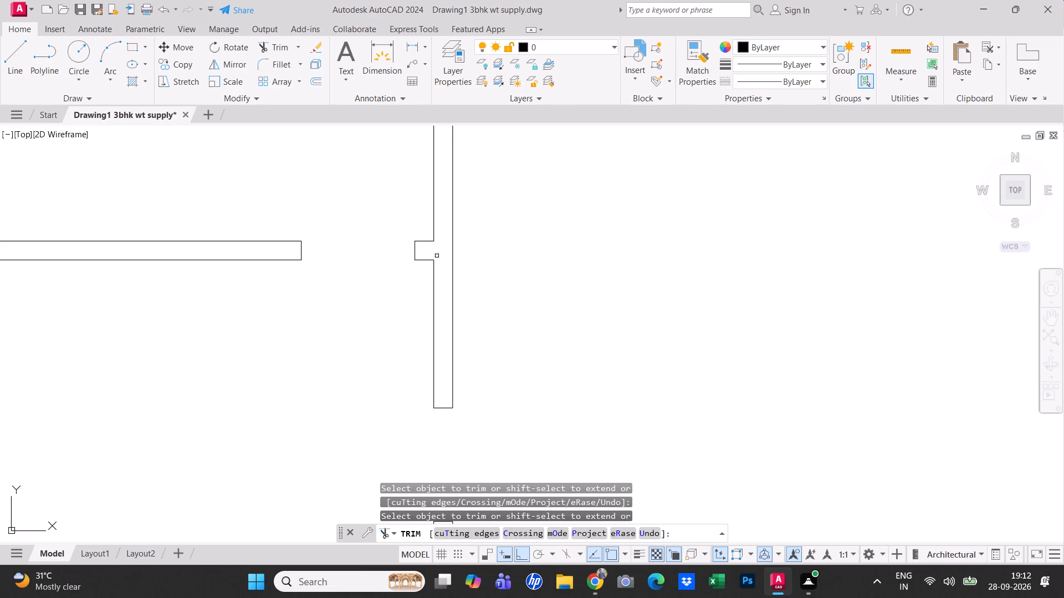
{"action": "scroll", "coordinate": [437, 256], "scroll_direction": "down", "scroll_amount": 2}
{"action": "key", "text": "Escape"}
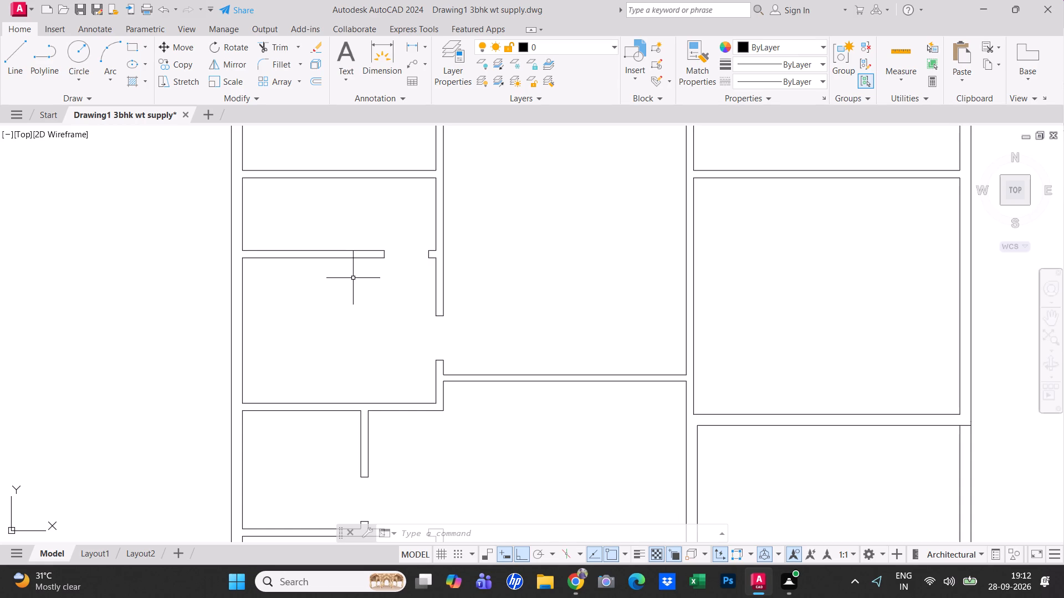
{"action": "key", "text": "Escape"}
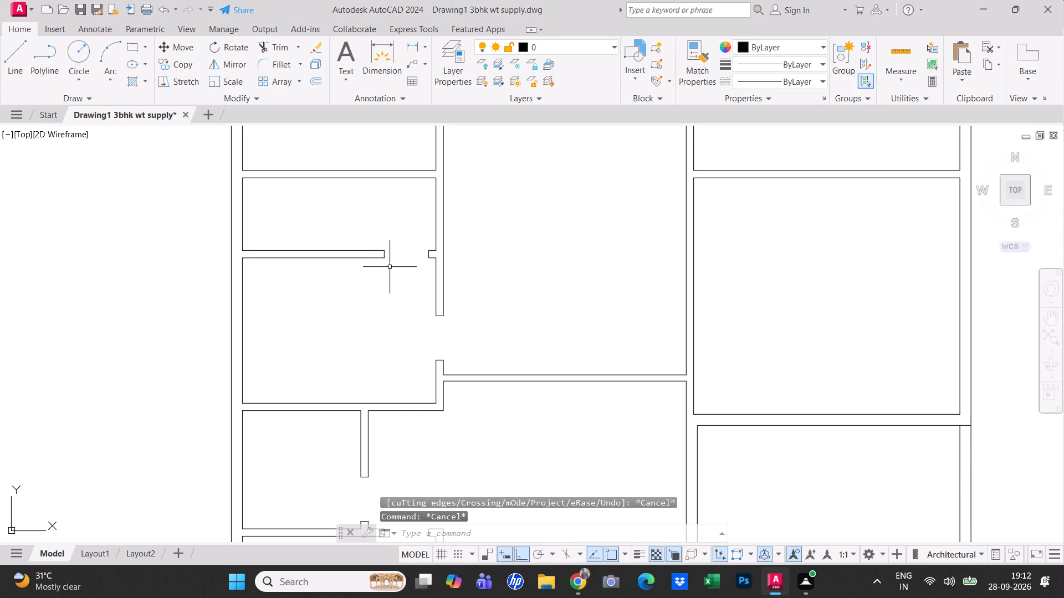
Offset the narrow room's inner vertical wall line 6'6" toward the exterior wall, and that copy another 6" to form a partition.
{"action": "type", "text": "o t"}
{"action": "key", "text": "space"}
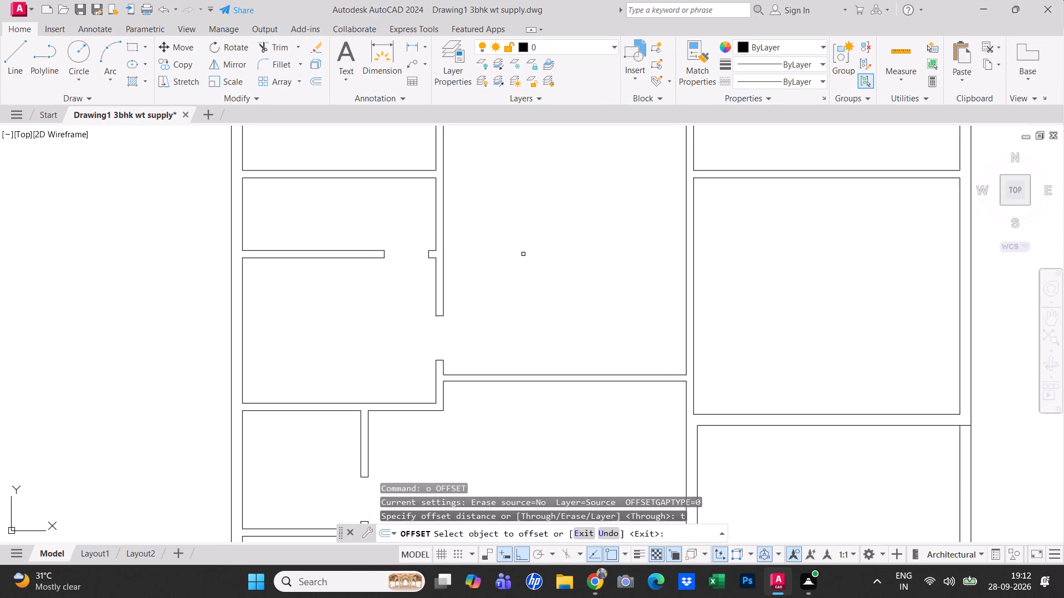
{"action": "left_click", "coordinate": [437, 220]}
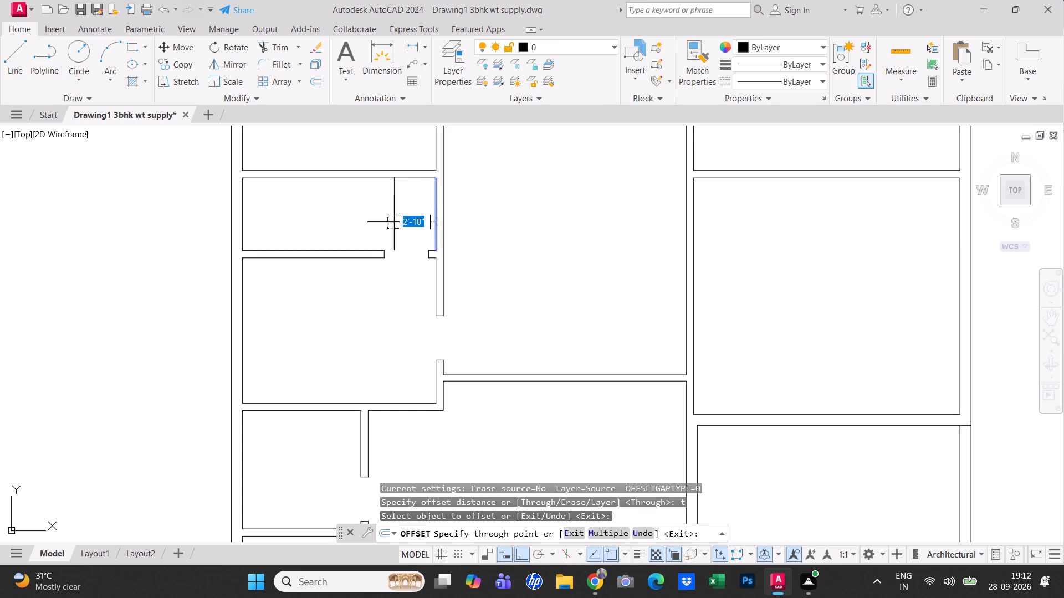
{"action": "type", "text": "6'"}
{"action": "type", "text": "6\""}
{"action": "key", "text": "Return"}
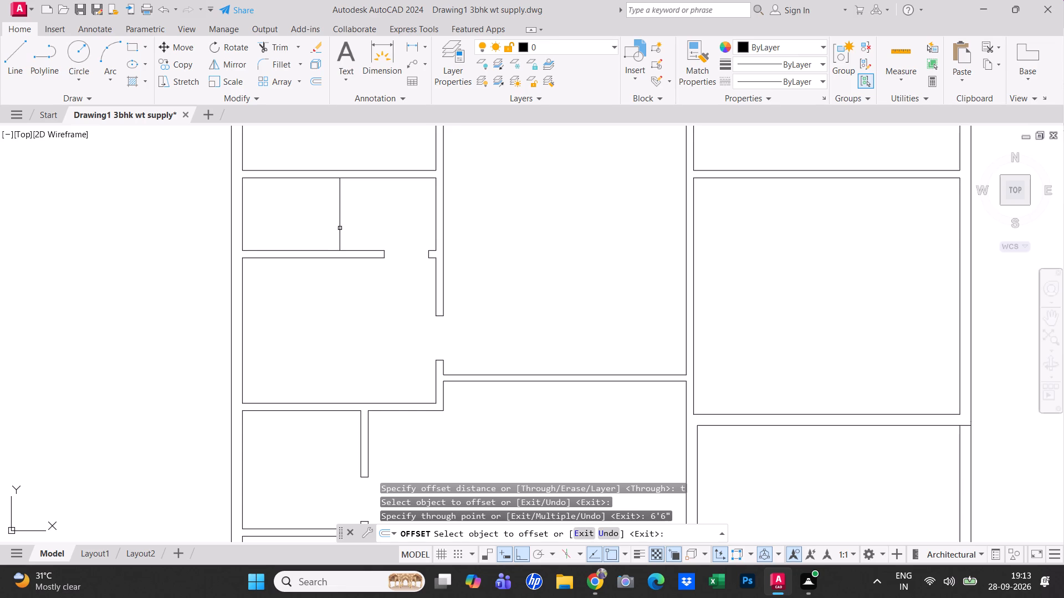
{"action": "left_click", "coordinate": [340, 228]}
{"action": "type", "text": "6\""}
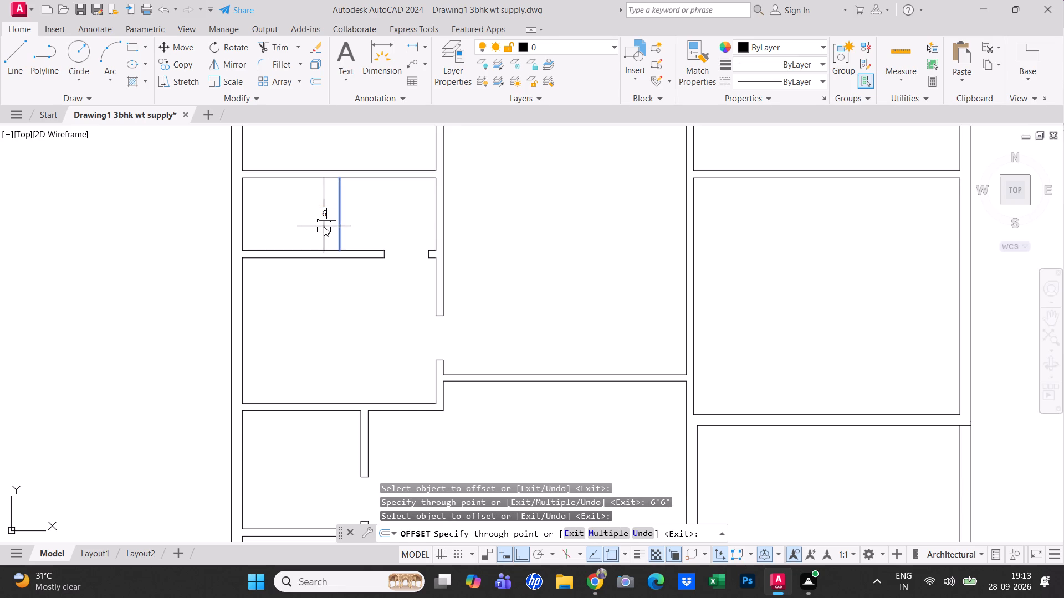
{"action": "key", "text": "Return"}
{"action": "key", "text": "Escape"}
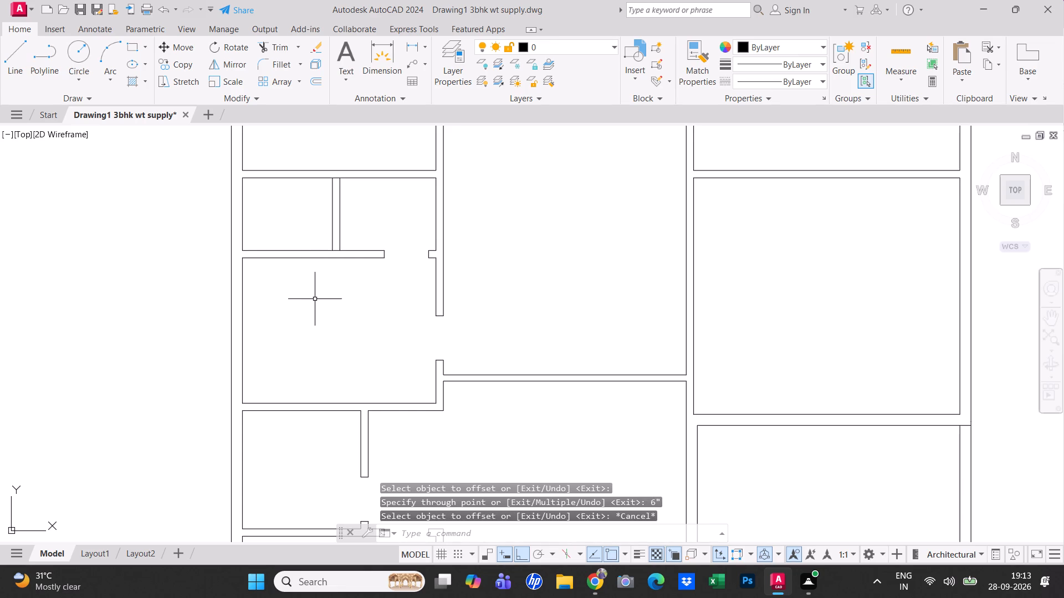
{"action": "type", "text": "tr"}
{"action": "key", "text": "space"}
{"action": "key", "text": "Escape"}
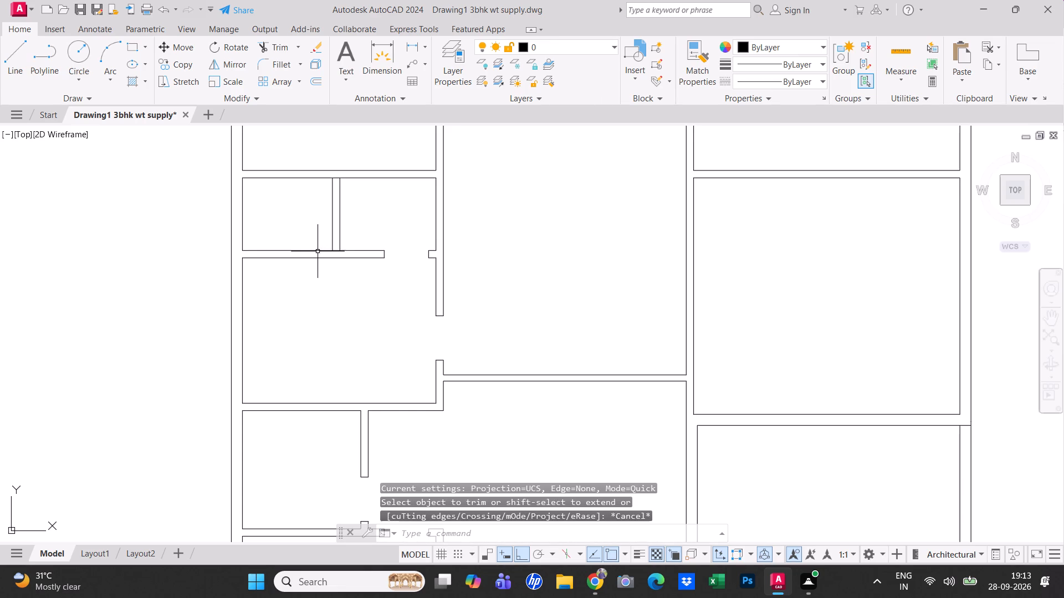
Mark a second door opening with a line across the bottom wall at the partition's exterior-wall-side face, offset 3' toward the exterior wall.
{"action": "left_click", "coordinate": [4, 51]}
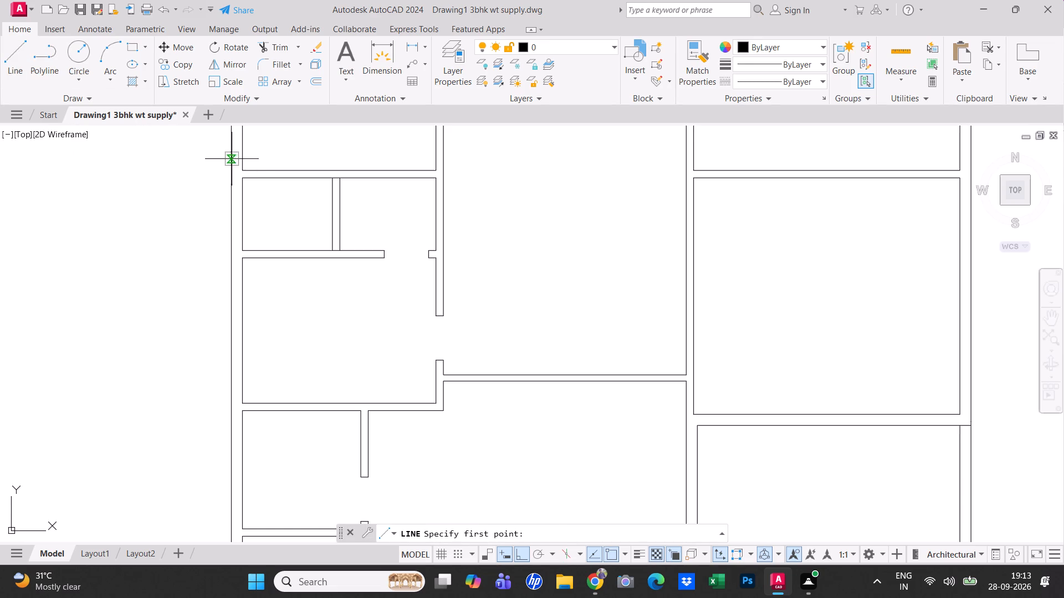
{"action": "scroll", "coordinate": [242, 176], "scroll_direction": "up", "scroll_amount": 1}
{"action": "scroll", "coordinate": [384, 307], "scroll_direction": "up", "scroll_amount": 2}
{"action": "left_click", "coordinate": [387, 275]}
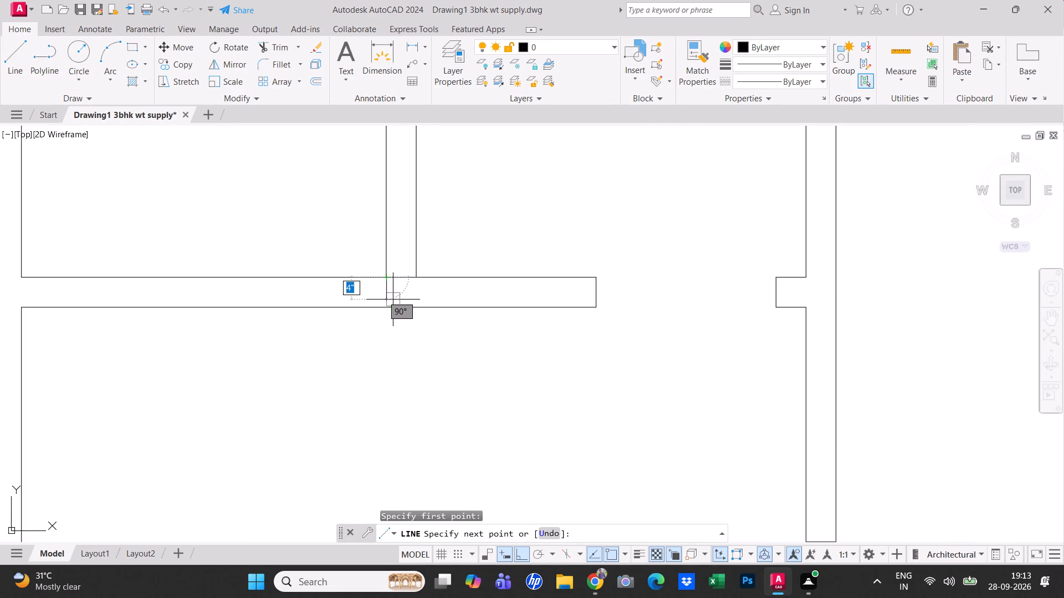
{"action": "left_click", "coordinate": [390, 306]}
{"action": "key", "text": "Escape"}
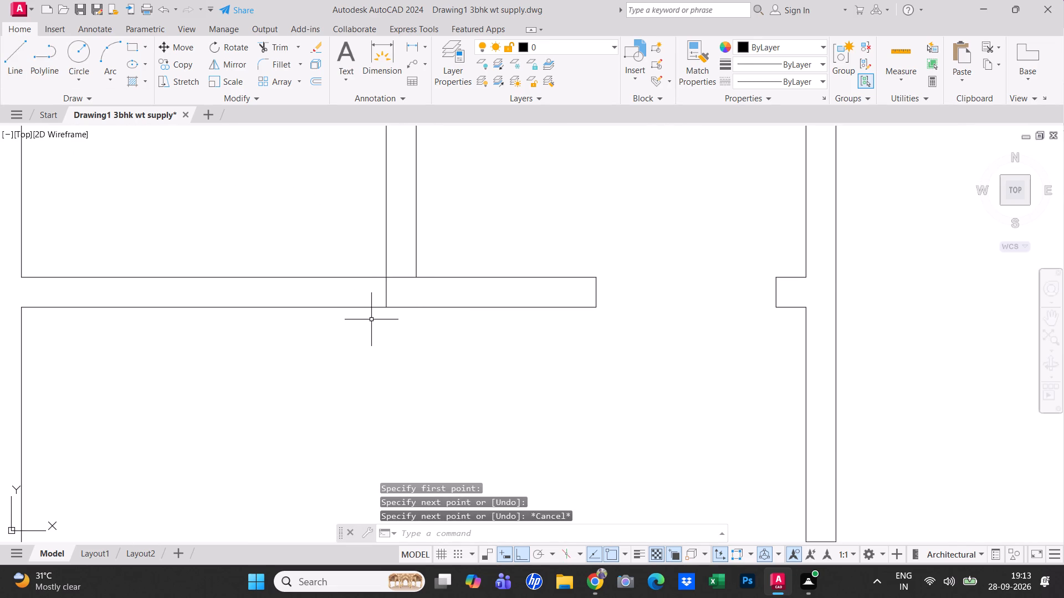
{"action": "type", "text": "o t"}
{"action": "key", "text": "space"}
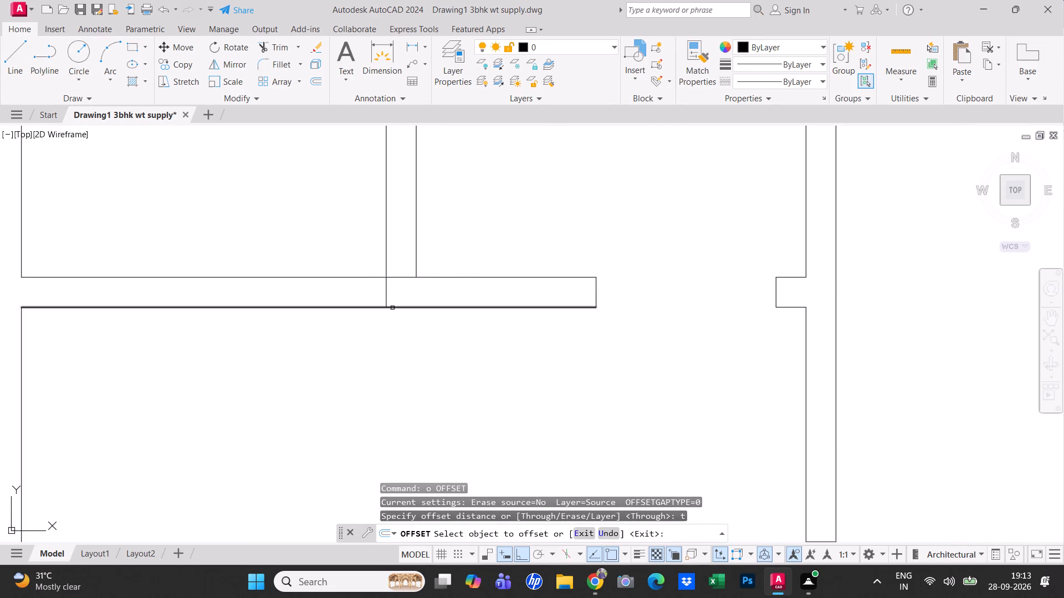
{"action": "left_click", "coordinate": [387, 301]}
{"action": "type", "text": "3'"}
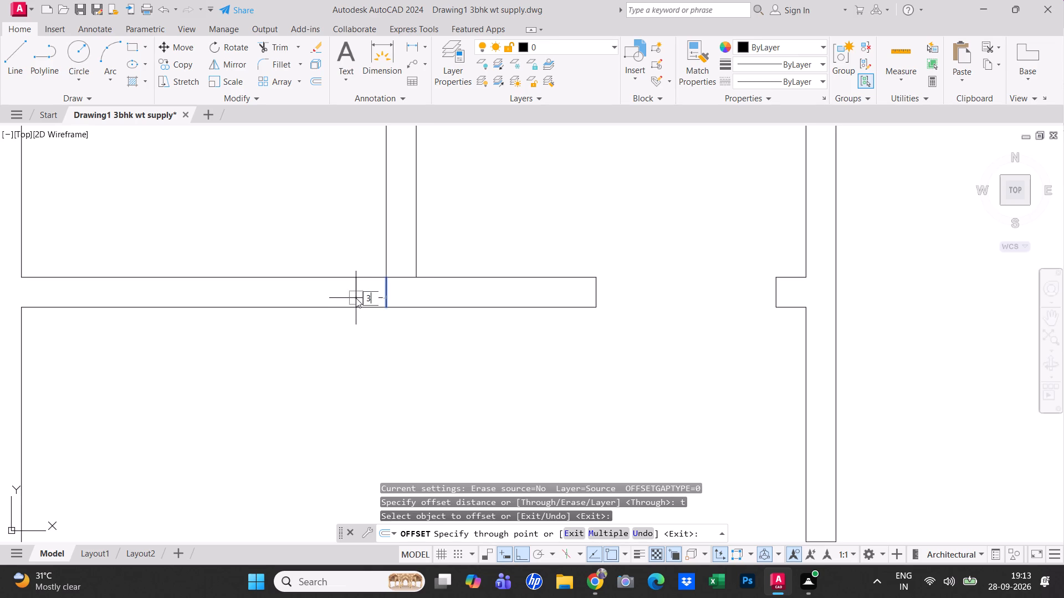
{"action": "key", "text": "Return"}
{"action": "key", "text": "Escape"}
Trim the bottom wall lines between the second pair of door markers to cut the opening beside the new partition.
{"action": "scroll", "coordinate": [364, 330], "scroll_direction": "down", "scroll_amount": 2}
{"action": "type", "text": "tr"}
{"action": "key", "text": "space"}
{"action": "scroll", "coordinate": [370, 319], "scroll_direction": "up", "scroll_amount": 1}
{"action": "left_click", "coordinate": [350, 340]}
{"action": "left_click", "coordinate": [330, 277]}
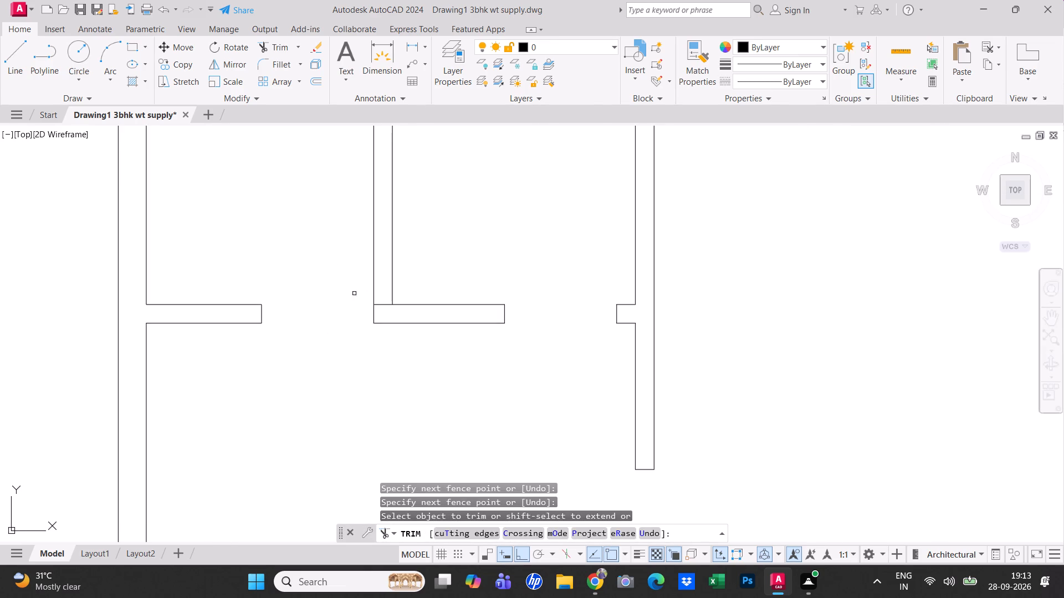
Trim the wall lines crossing the bottom and top ends of the narrow room's new partition, and save the drawing.
{"action": "left_click", "coordinate": [382, 306]}
{"action": "scroll", "coordinate": [385, 321], "scroll_direction": "down", "scroll_amount": 3}
{"action": "scroll", "coordinate": [386, 270], "scroll_direction": "up", "scroll_amount": 2}
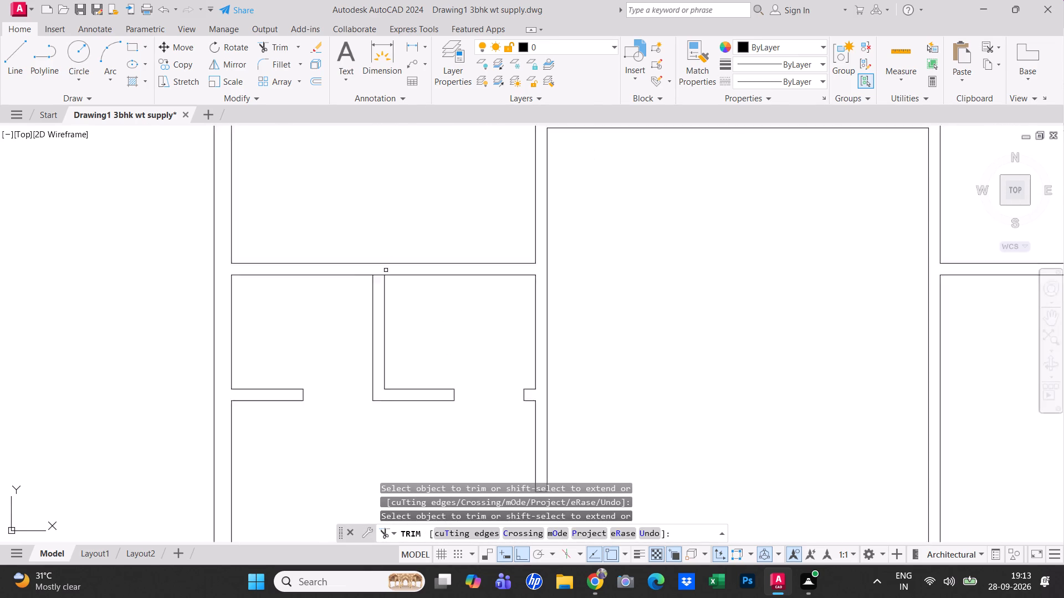
{"action": "scroll", "coordinate": [386, 270], "scroll_direction": "up", "scroll_amount": 1}
{"action": "left_click", "coordinate": [374, 277]}
{"action": "scroll", "coordinate": [411, 280], "scroll_direction": "down", "scroll_amount": 3}
{"action": "middle_click_drag", "start_coordinate": [446, 341], "coordinate": [423, 298]}
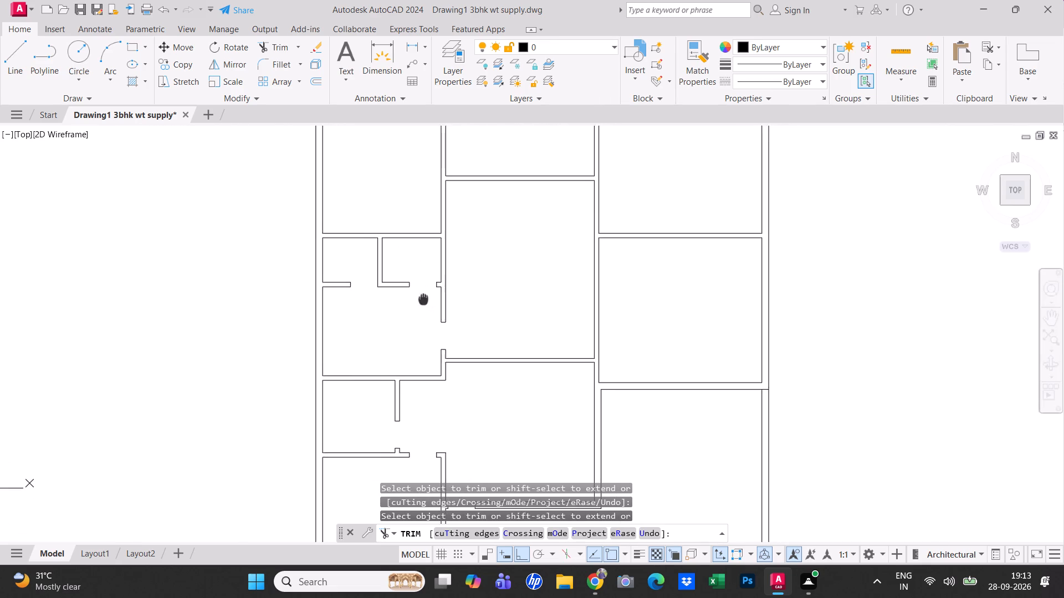
{"action": "middle_click_drag", "start_coordinate": [423, 298], "coordinate": [396, 337]}
{"action": "key", "text": "Escape"}
{"action": "middle_click_drag", "start_coordinate": [380, 259], "coordinate": [382, 309]}
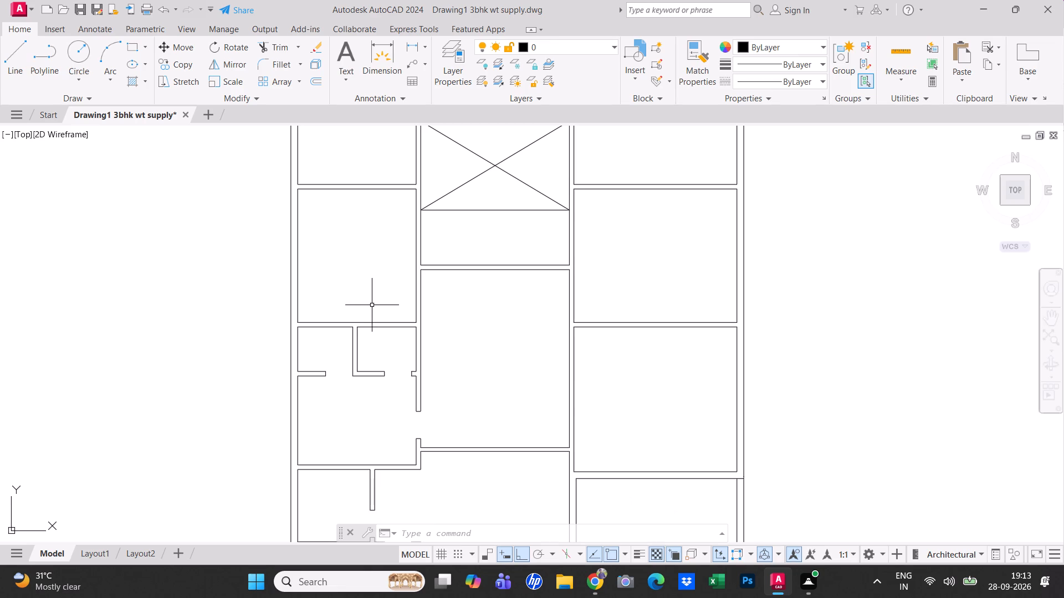
{"action": "key", "text": "grave"}
{"action": "key", "text": "Escape"}
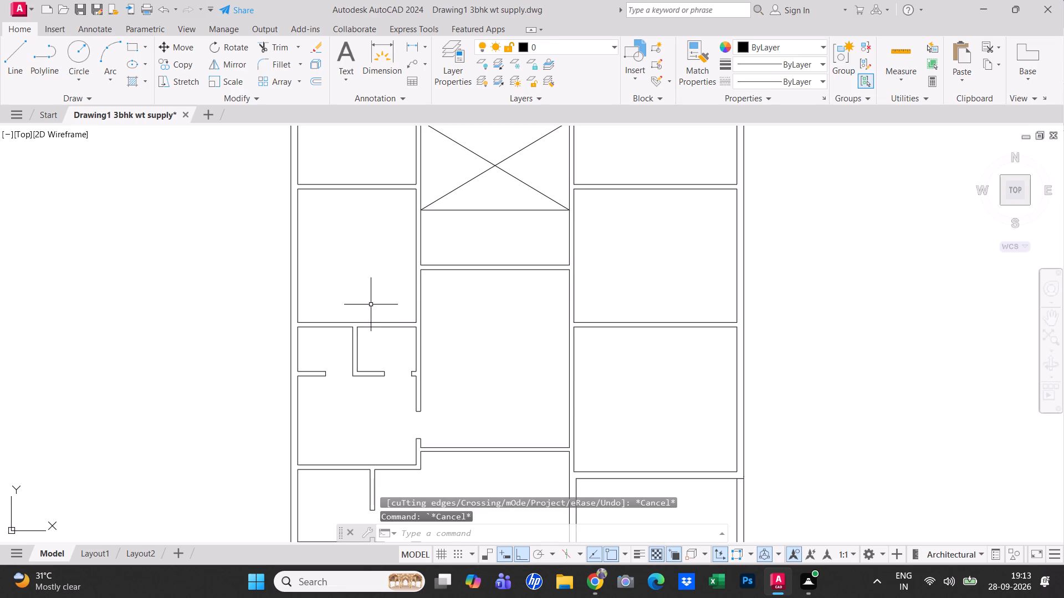
{"action": "key", "text": "ctrl+s"}
Offset the upper line of the wall segment between the new partition and the door opening 2' upward into the small room.
{"action": "middle_click_drag", "start_coordinate": [366, 288], "coordinate": [345, 230]}
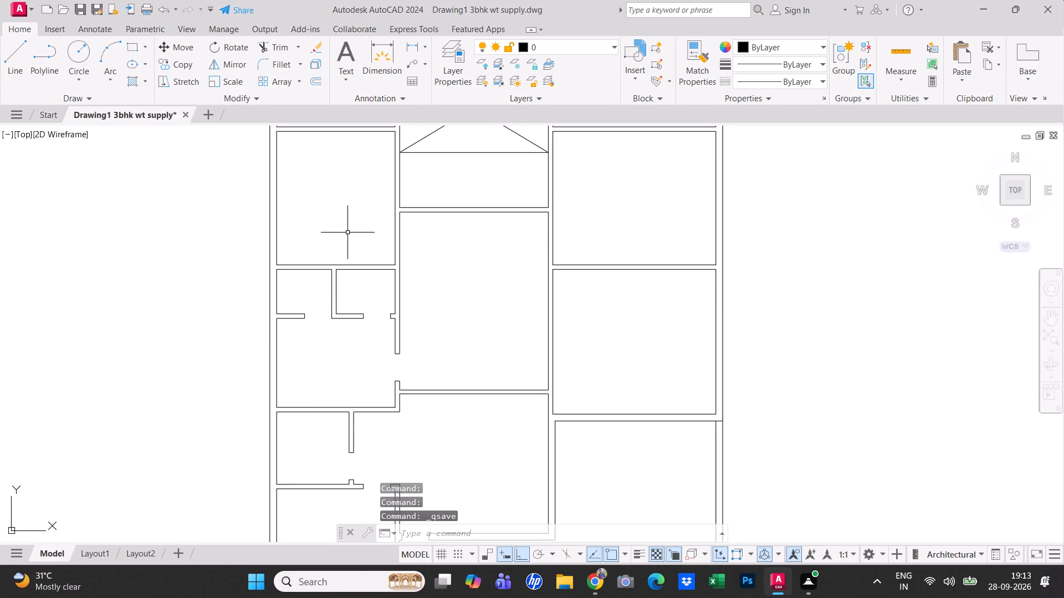
{"action": "type", "text": "o"}
{"action": "key", "text": "space"}
{"action": "type", "text": "2'"}
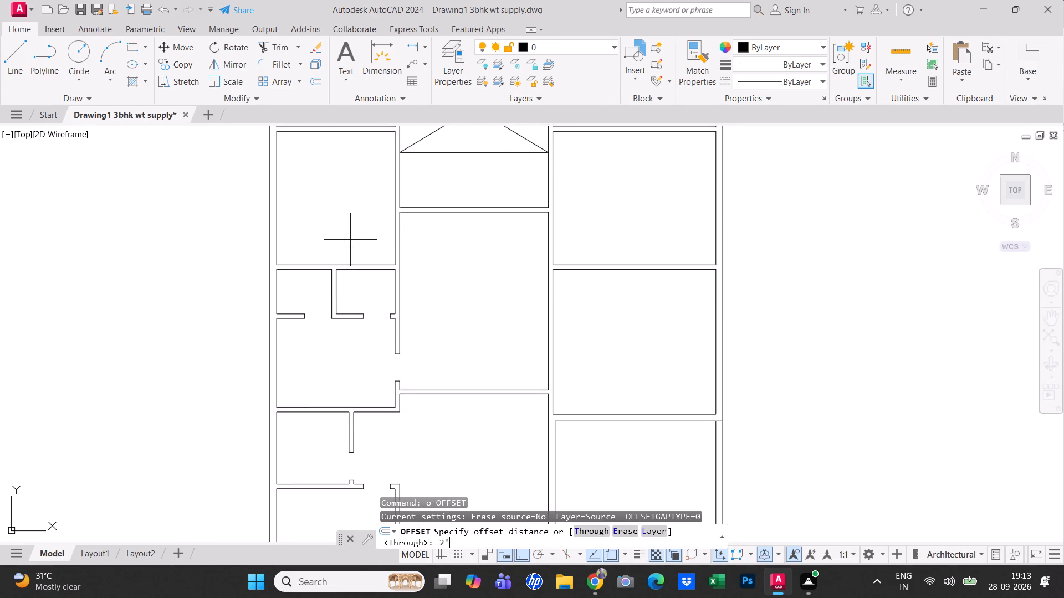
{"action": "key", "text": "Return"}
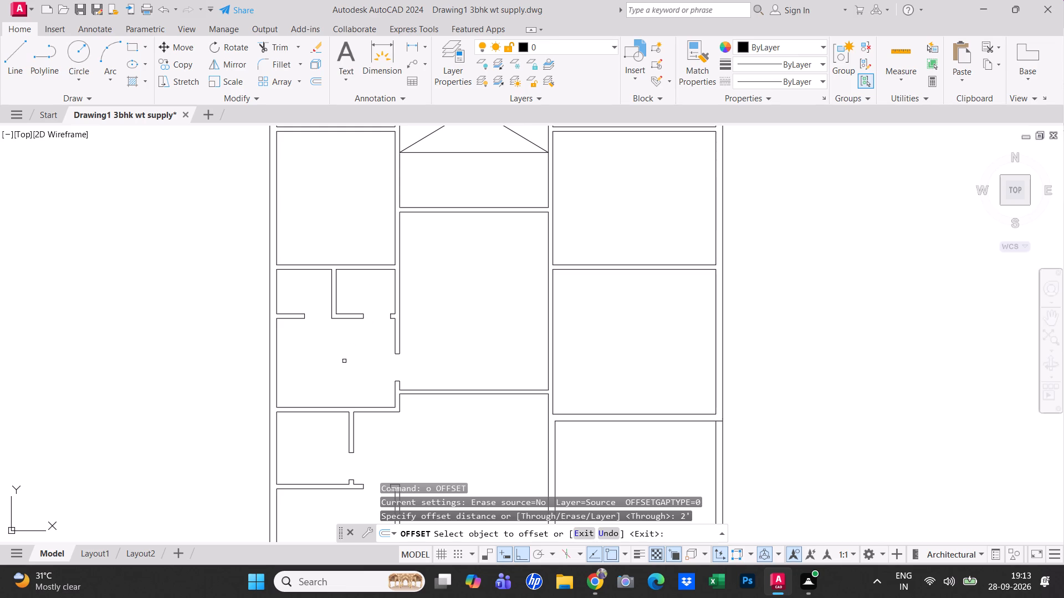
{"action": "left_click", "coordinate": [347, 313]}
{"action": "left_click", "coordinate": [349, 306]}
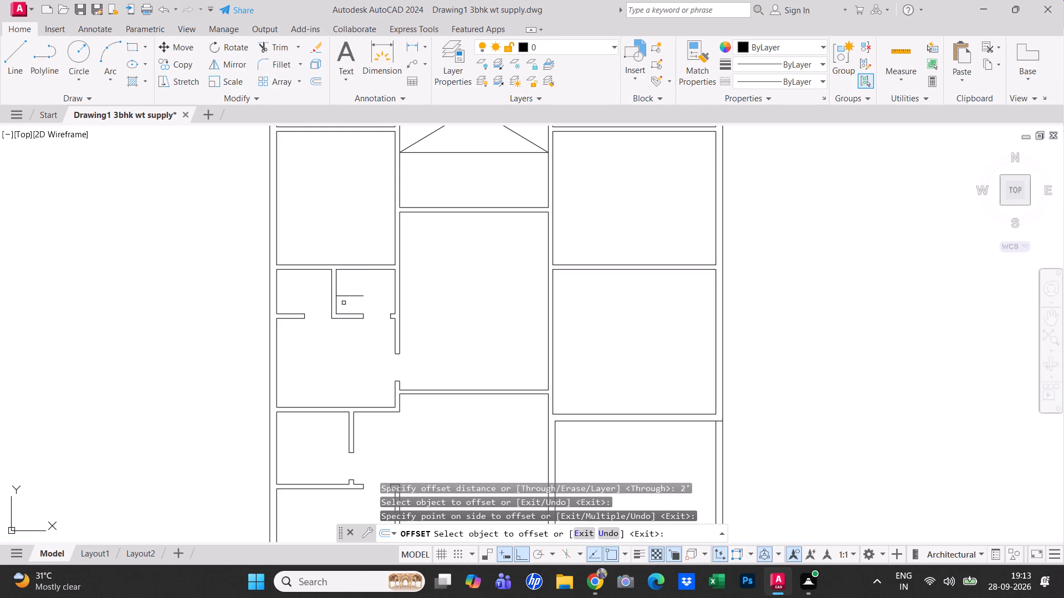
Offset 2' inward the small room's partition face and the lower and exterior-side wall faces of the room below it.
{"action": "left_click", "coordinate": [336, 286]}
{"action": "left_click", "coordinate": [344, 283]}
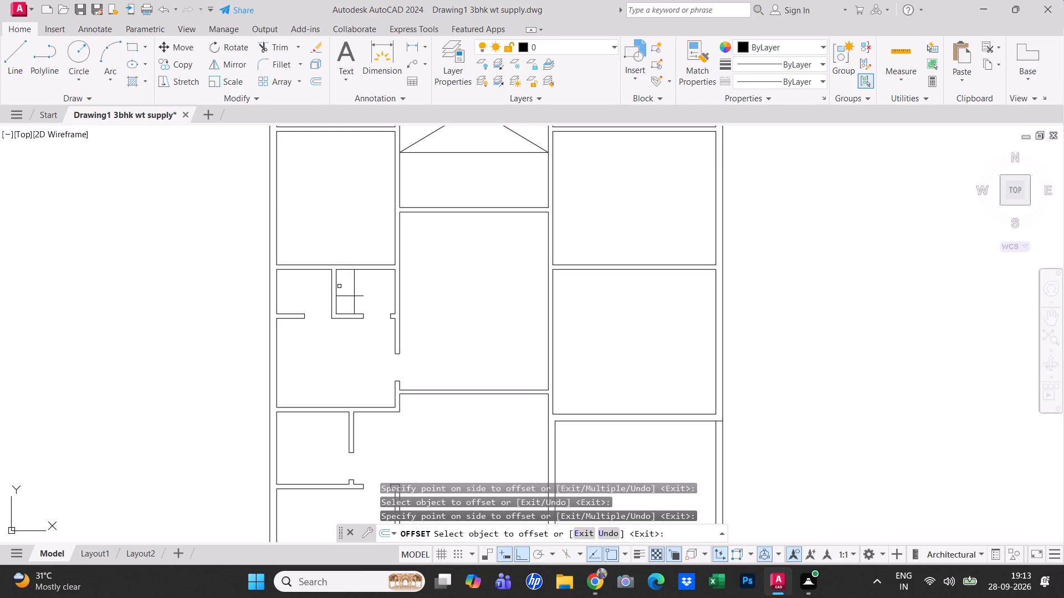
{"action": "left_click", "coordinate": [356, 409]}
{"action": "left_click", "coordinate": [351, 385]}
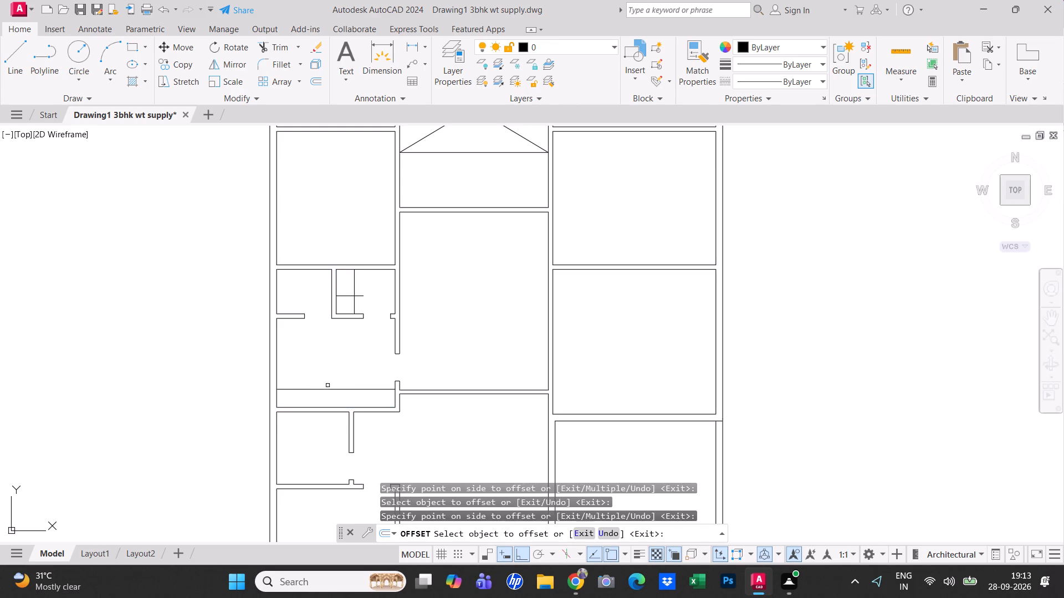
{"action": "left_click", "coordinate": [277, 373]}
{"action": "left_click", "coordinate": [298, 365]}
{"action": "key", "text": "Escape"}
{"action": "key", "text": "Escape"}
Trim the crossing ends of the two offset lines in the lower room to leave a clean L-shaped corner.
{"action": "type", "text": "tr"}
{"action": "key", "text": "space"}
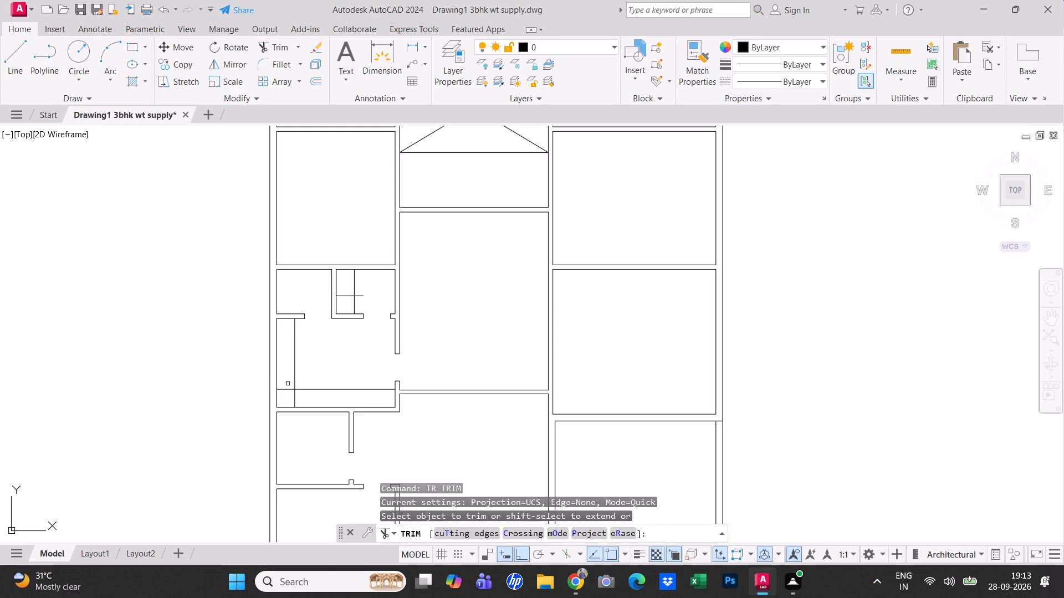
{"action": "left_click", "coordinate": [302, 400]}
{"action": "left_click", "coordinate": [293, 397]}
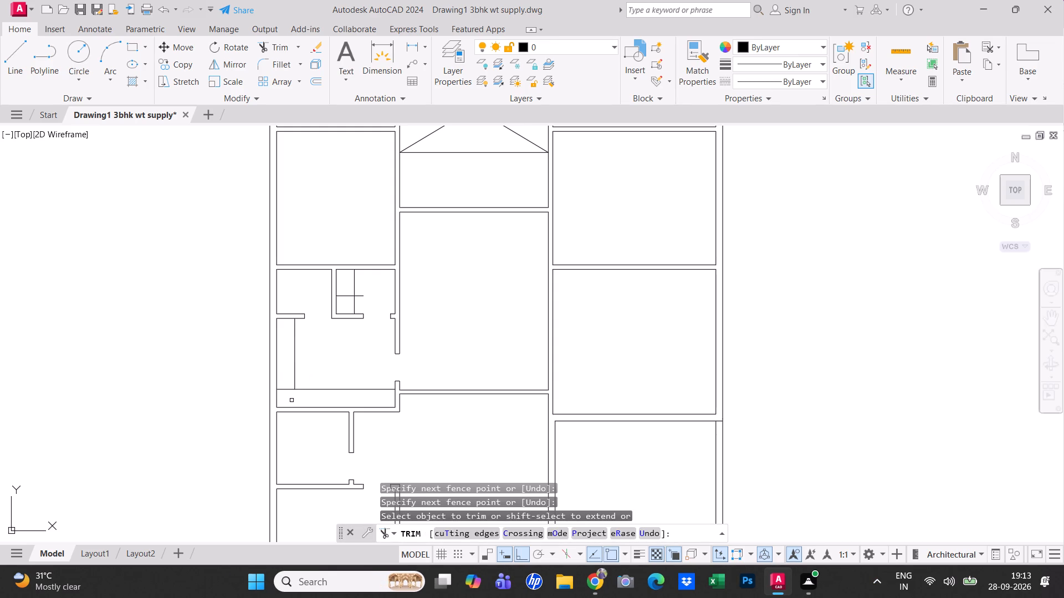
{"action": "left_click", "coordinate": [291, 400]}
{"action": "left_click", "coordinate": [286, 384]}
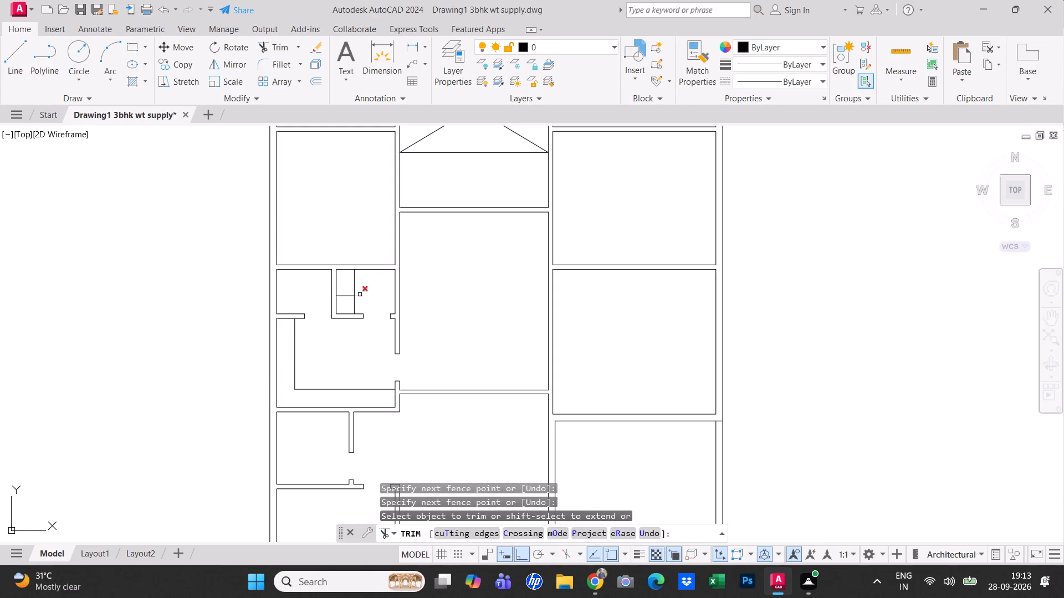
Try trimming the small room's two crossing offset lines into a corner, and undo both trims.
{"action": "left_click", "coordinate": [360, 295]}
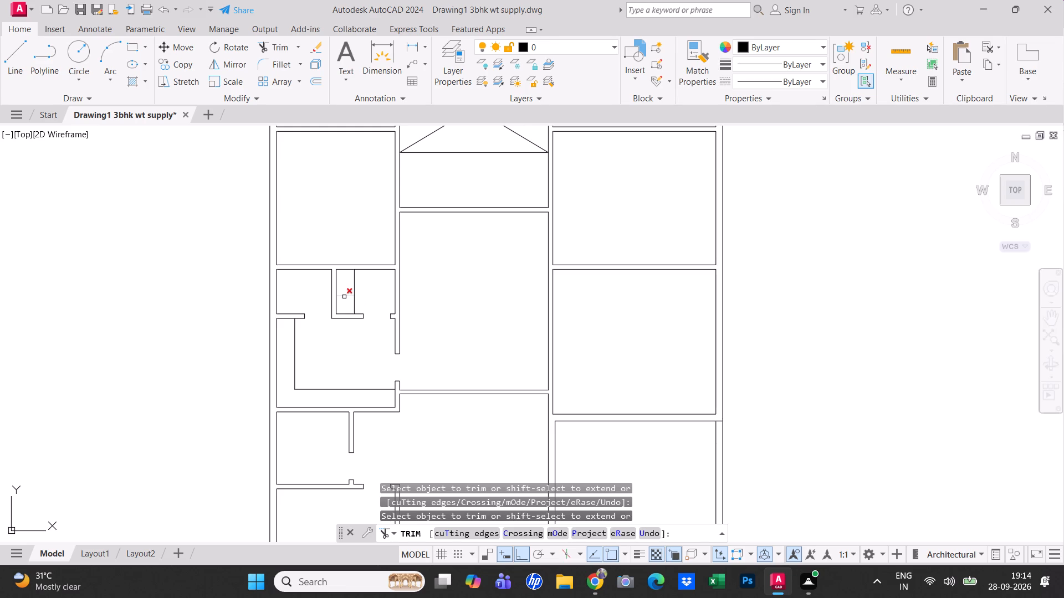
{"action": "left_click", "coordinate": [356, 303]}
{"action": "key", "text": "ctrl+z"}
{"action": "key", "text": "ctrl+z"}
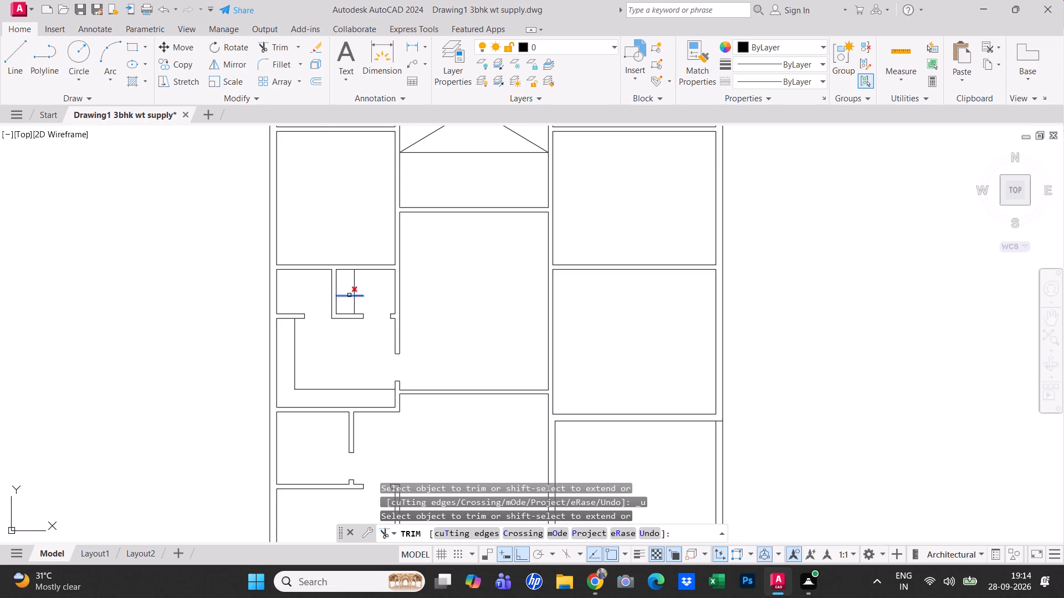
Trim the small room's horizontal offset line back to the vertical offset line and erase its leftover stub.
{"action": "left_click", "coordinate": [349, 296]}
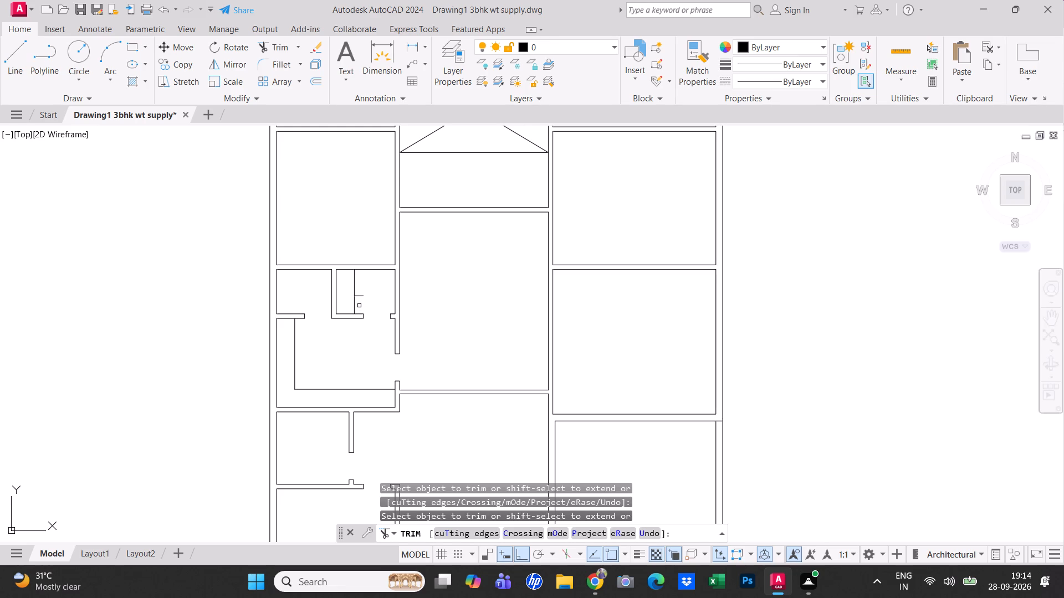
{"action": "key", "text": "Escape"}
{"action": "left_click", "coordinate": [356, 306]}
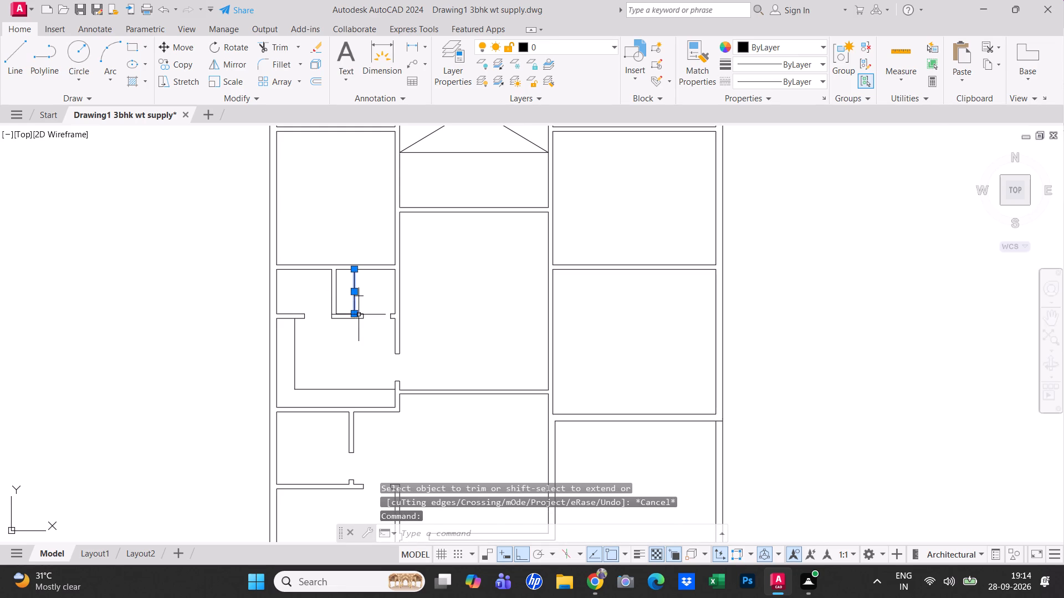
{"action": "scroll", "coordinate": [356, 313], "scroll_direction": "up", "scroll_amount": 1}
{"action": "key", "text": "Escape"}
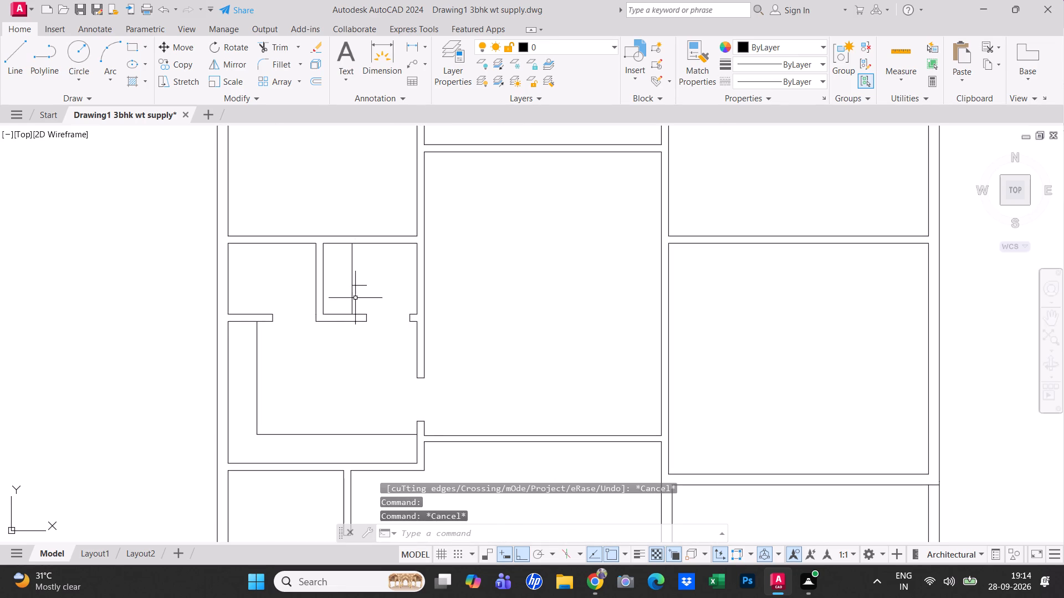
{"action": "left_click", "coordinate": [367, 317]}
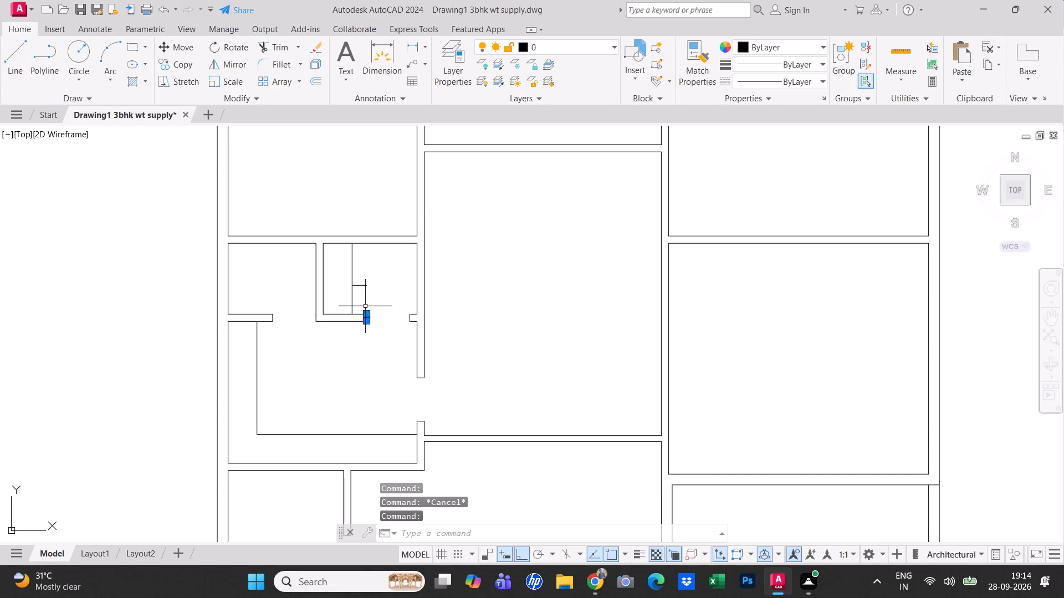
{"action": "key", "text": "Escape"}
{"action": "scroll", "coordinate": [356, 301], "scroll_direction": "up", "scroll_amount": 1}
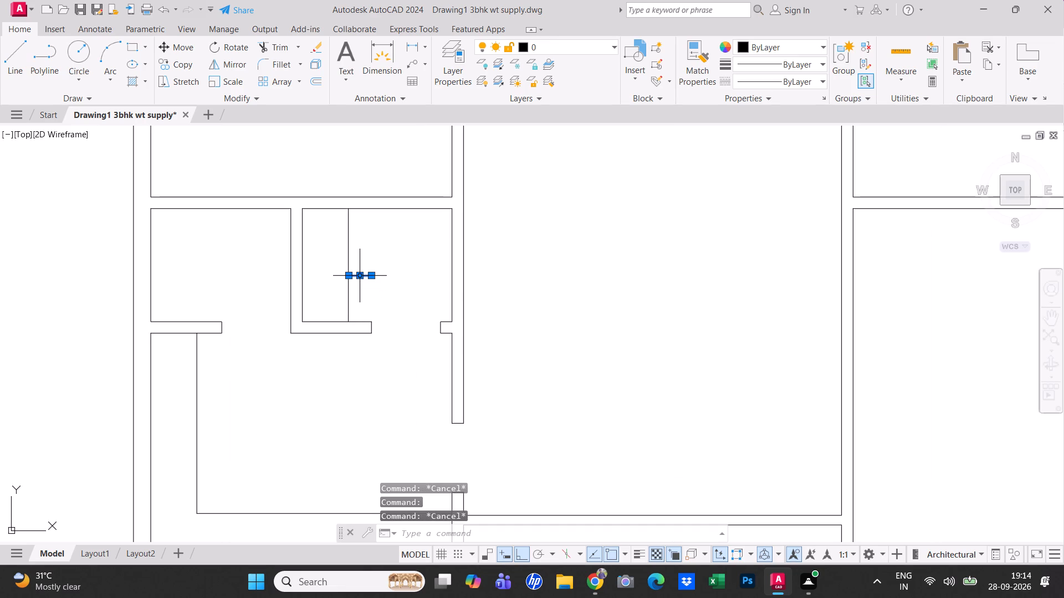
{"action": "left_click", "coordinate": [362, 277]}
{"action": "type", "text": "e"}
{"action": "key", "text": "space"}
{"action": "scroll", "coordinate": [362, 287], "scroll_direction": "down", "scroll_amount": 2}
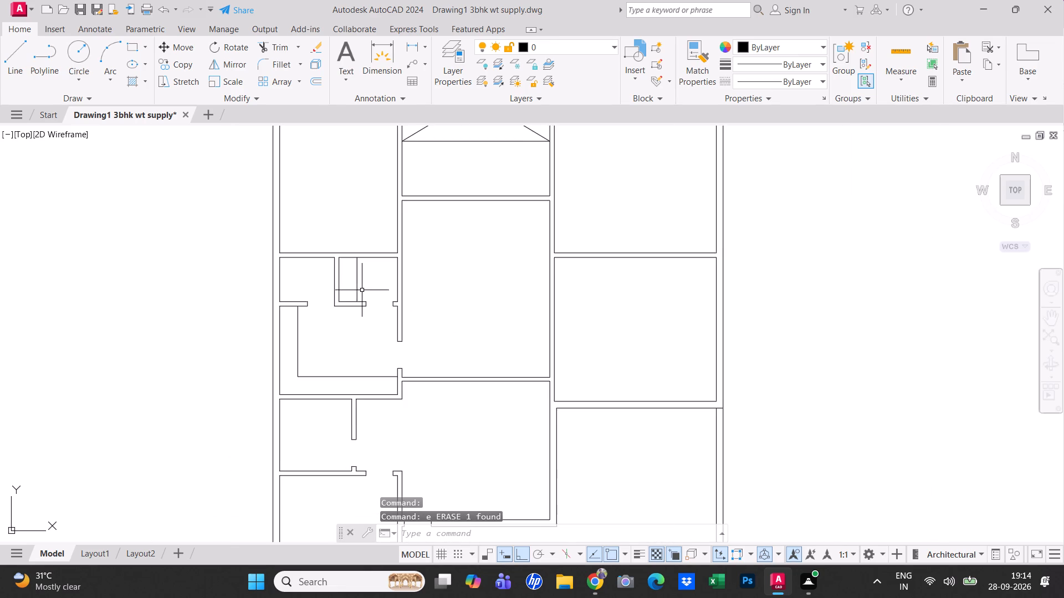
Draw a line across the central hall's side wall from the corner of the room above the small rooms, trimming its overshoot.
{"action": "middle_click_drag", "start_coordinate": [362, 291], "coordinate": [358, 271]}
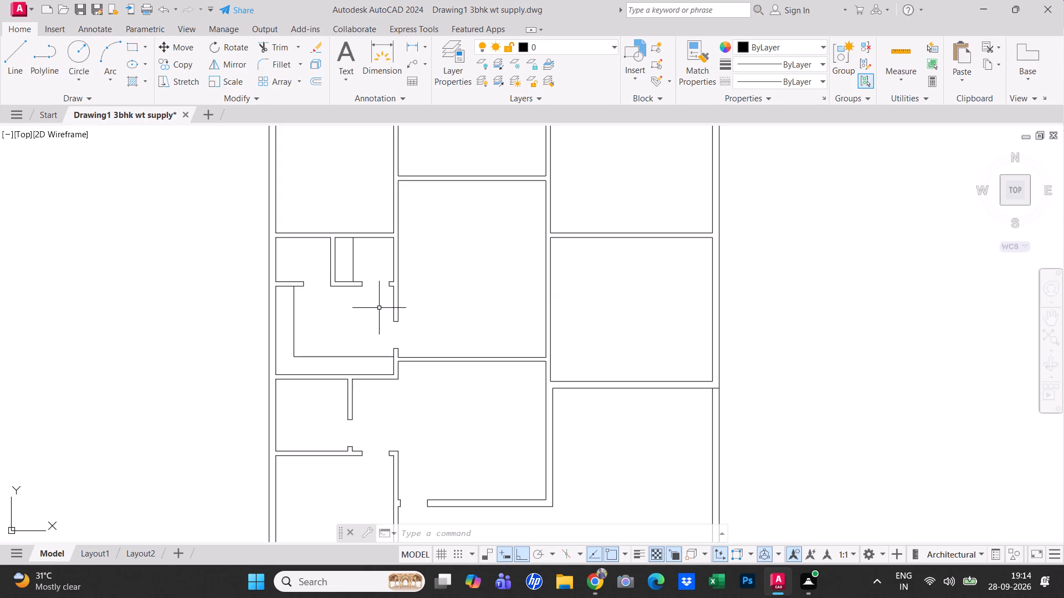
{"action": "middle_click_drag", "start_coordinate": [368, 307], "coordinate": [363, 360]}
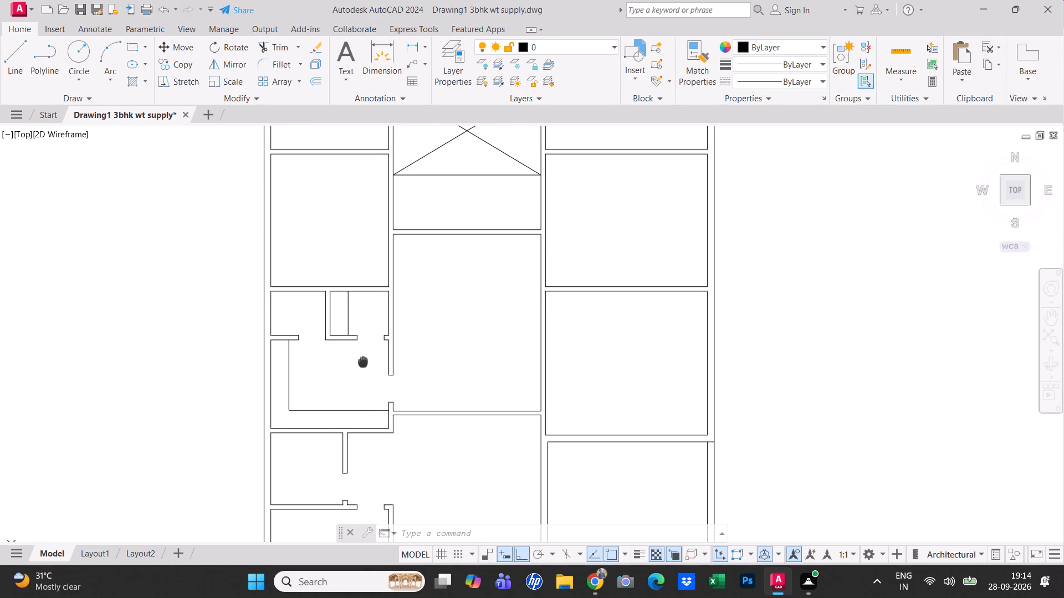
{"action": "middle_click_drag", "start_coordinate": [363, 360], "coordinate": [362, 359]}
{"action": "scroll", "coordinate": [377, 286], "scroll_direction": "up", "scroll_amount": 1}
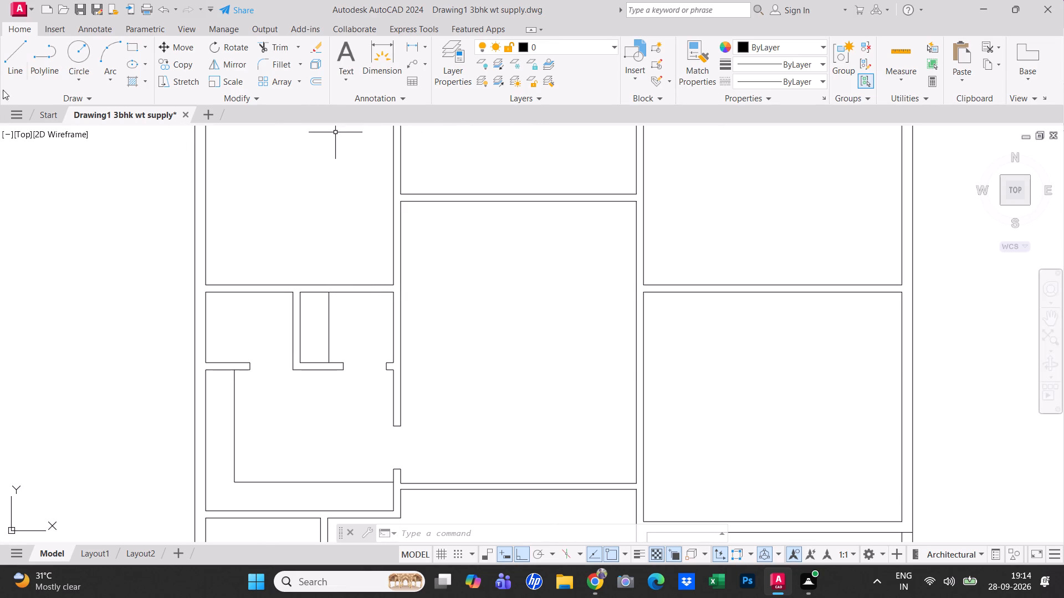
{"action": "left_click", "coordinate": [19, 49]}
{"action": "scroll", "coordinate": [382, 287], "scroll_direction": "up", "scroll_amount": 2}
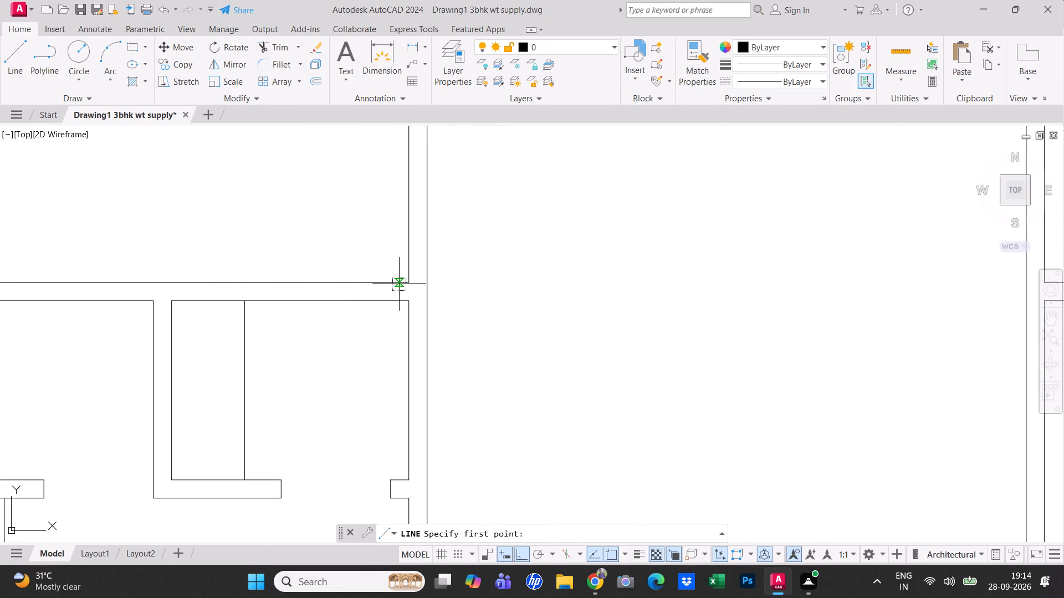
{"action": "left_click", "coordinate": [404, 283]}
{"action": "left_click", "coordinate": [446, 283]}
{"action": "key", "text": "Escape"}
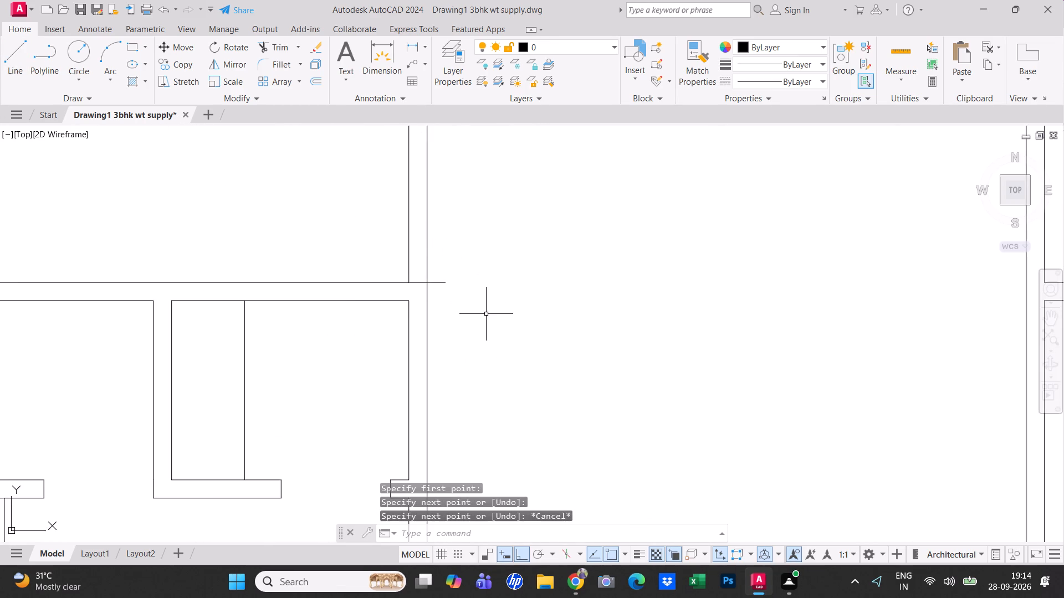
{"action": "type", "text": "tr"}
{"action": "key", "text": "space"}
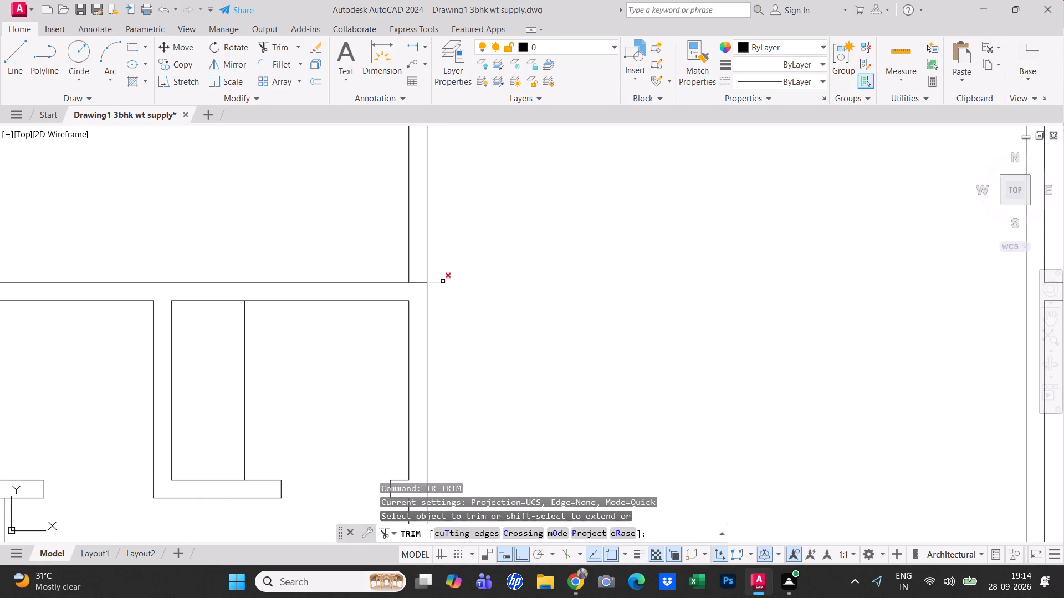
{"action": "left_click", "coordinate": [442, 281]}
{"action": "key", "text": "Escape"}
Move the short line across the wall 5" upward from the room corner.
{"action": "left_click", "coordinate": [413, 282]}
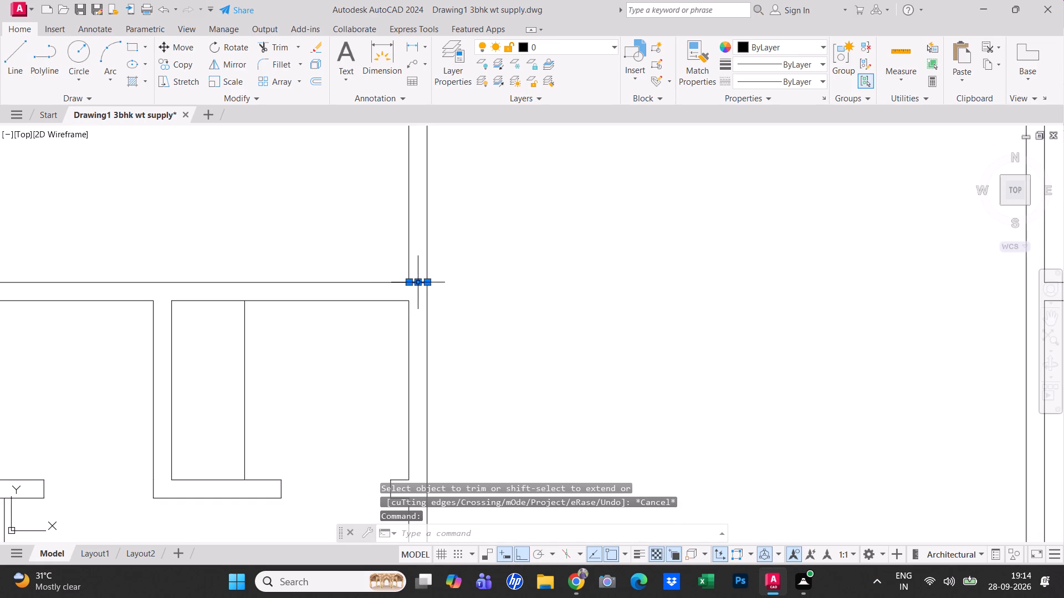
{"action": "left_click", "coordinate": [417, 281]}
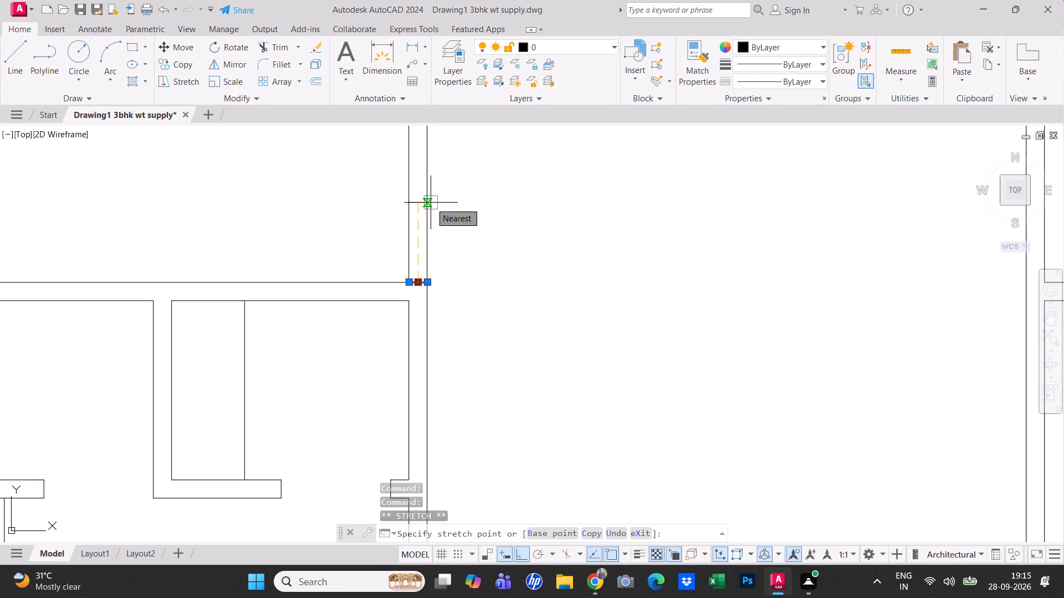
{"action": "type", "text": "5\""}
{"action": "key", "text": "Return"}
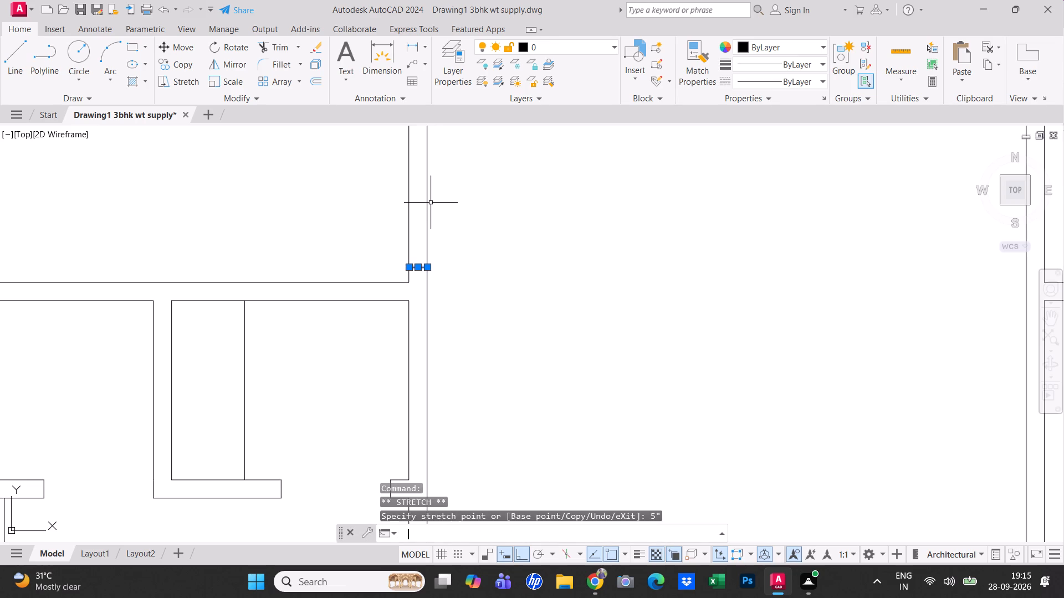
{"action": "key", "text": "Escape"}
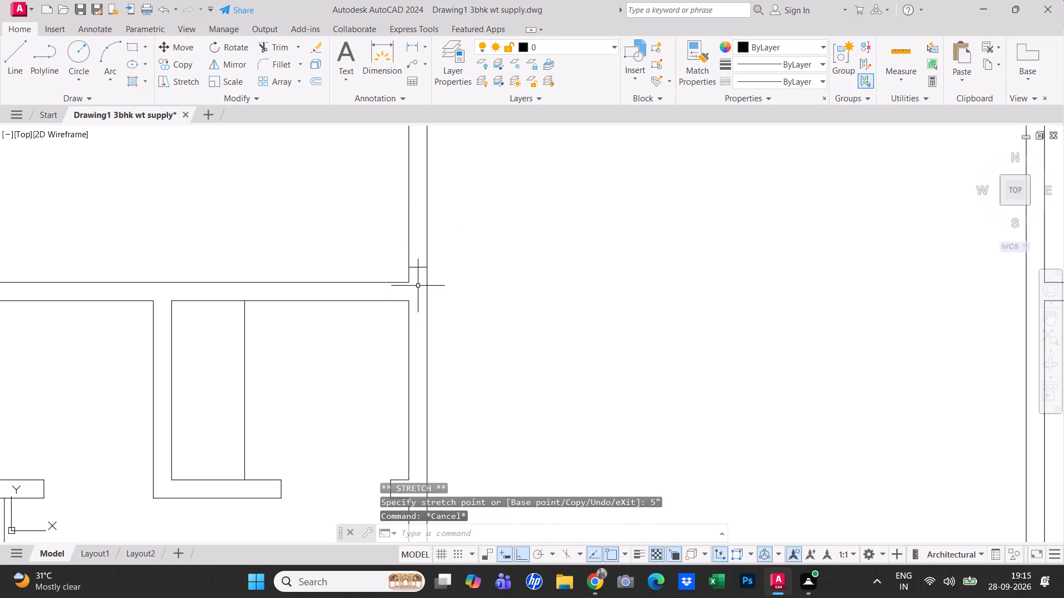
Offset the short line across the wall 3' upward to mark the other side of the door opening.
{"action": "type", "text": "o 3'"}
{"action": "key", "text": "Return"}
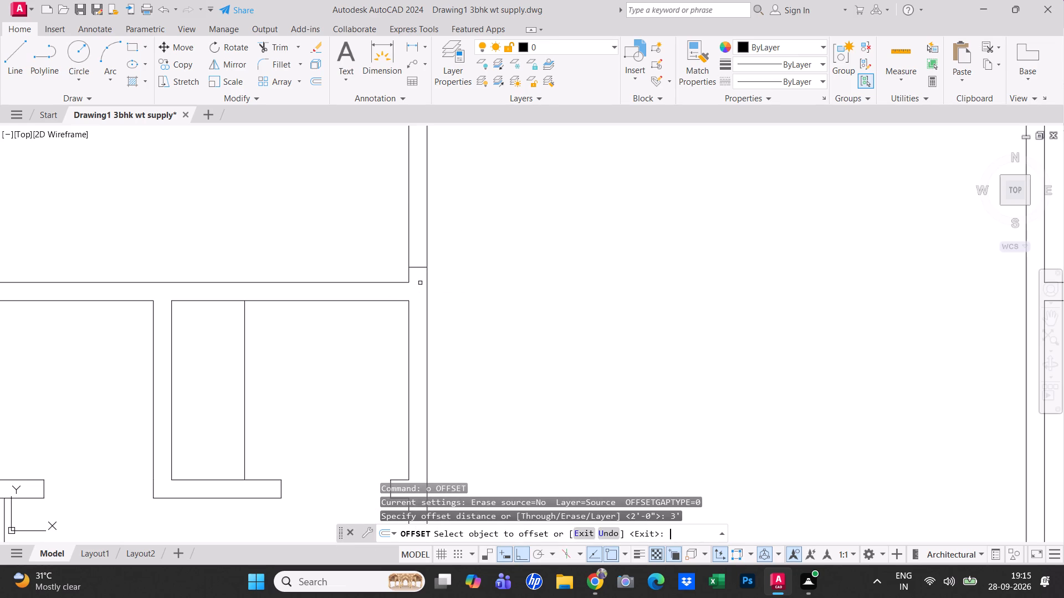
{"action": "left_click", "coordinate": [416, 269]}
{"action": "left_click", "coordinate": [416, 231]}
{"action": "key", "text": "Escape"}
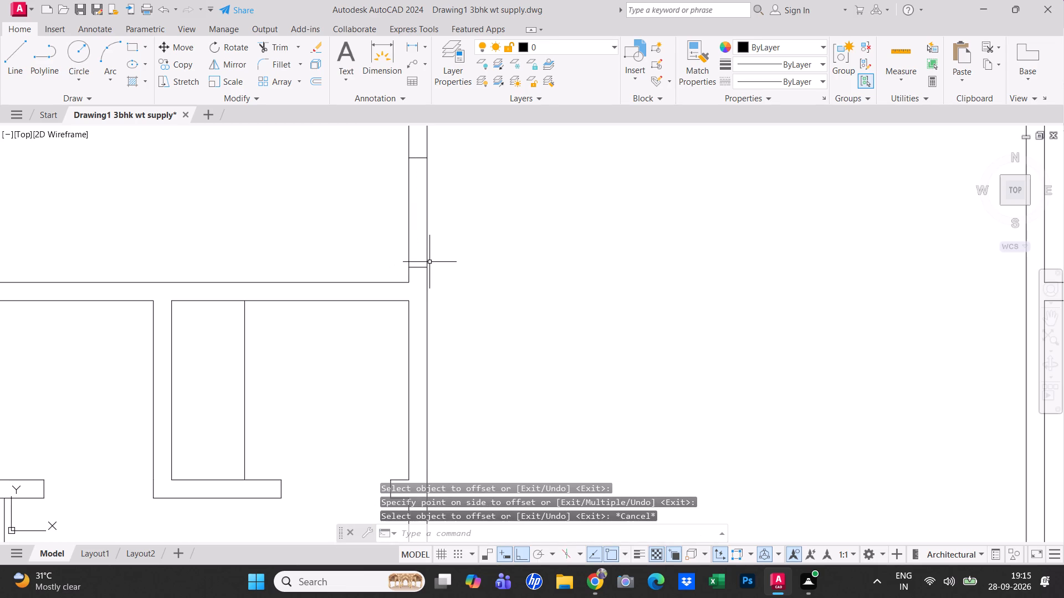
Trim both wall lines between the two markers to cut the door opening into the central hall, and save the drawing.
{"action": "type", "text": "tr"}
{"action": "key", "text": "space"}
{"action": "left_click", "coordinate": [473, 251]}
{"action": "left_click", "coordinate": [340, 226]}
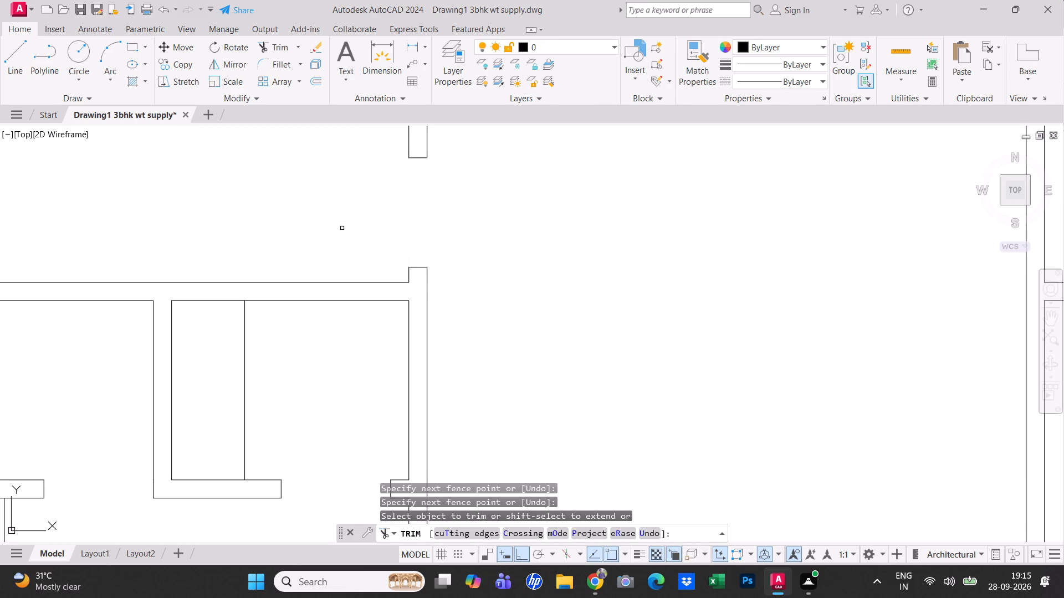
{"action": "scroll", "coordinate": [344, 230], "scroll_direction": "down", "scroll_amount": 3}
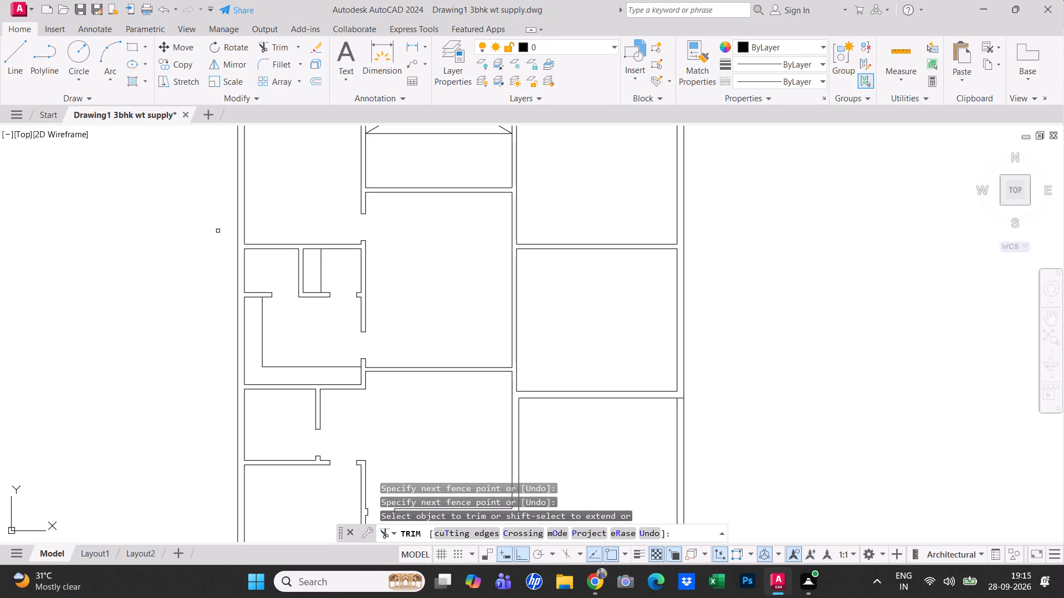
{"action": "middle_click_drag", "start_coordinate": [256, 297], "coordinate": [256, 354]}
{"action": "middle_click_drag", "start_coordinate": [310, 226], "coordinate": [310, 241]}
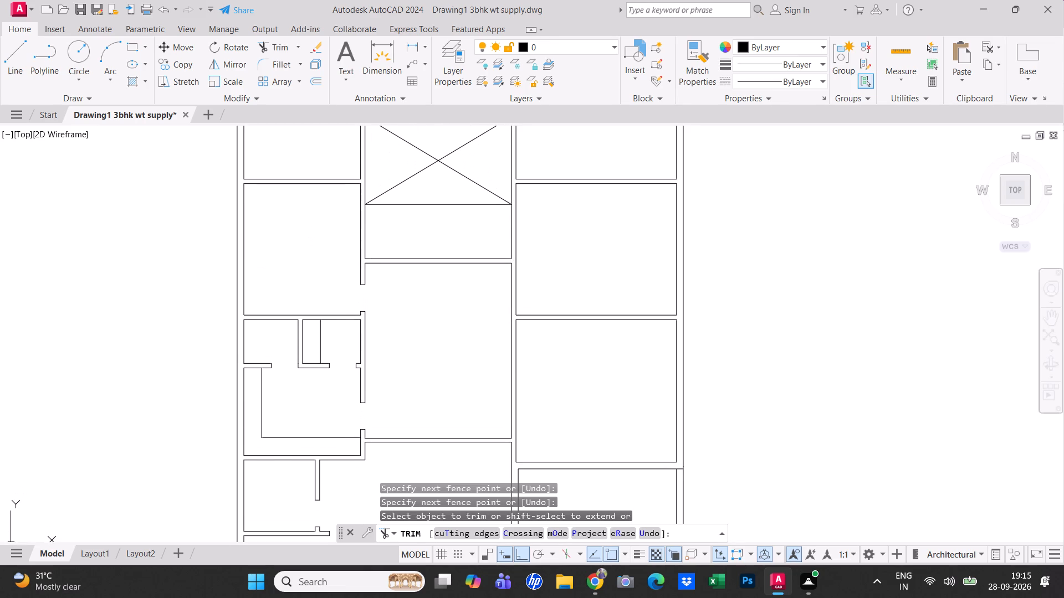
{"action": "key", "text": "ctrl+s"}
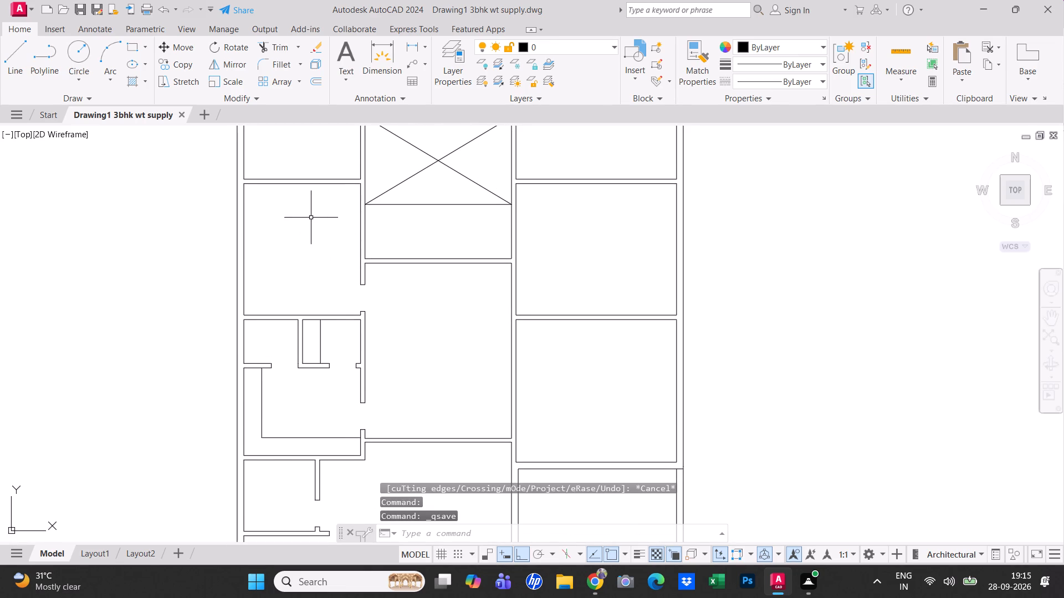
Draw a short line across the wall below the plan's upper-left room, where it meets the outer wall, and save the drawing.
{"action": "middle_click_drag", "start_coordinate": [310, 224], "coordinate": [312, 256]}
{"action": "scroll", "coordinate": [264, 220], "scroll_direction": "up", "scroll_amount": 1}
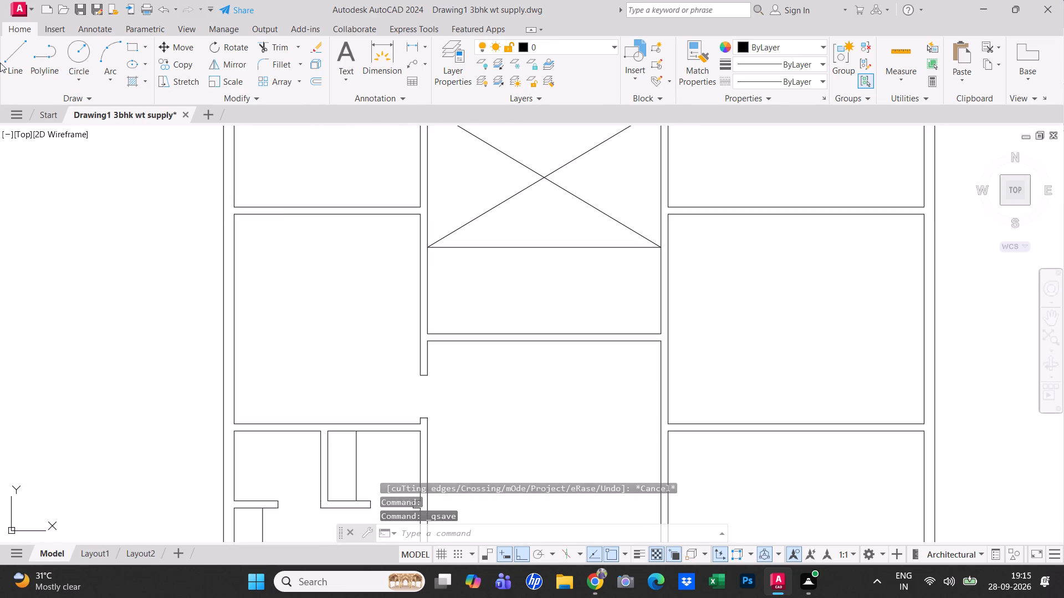
{"action": "left_click", "coordinate": [8, 49]}
{"action": "scroll", "coordinate": [114, 119], "scroll_direction": "up", "scroll_amount": 2}
{"action": "scroll", "coordinate": [182, 187], "scroll_direction": "up", "scroll_amount": 2}
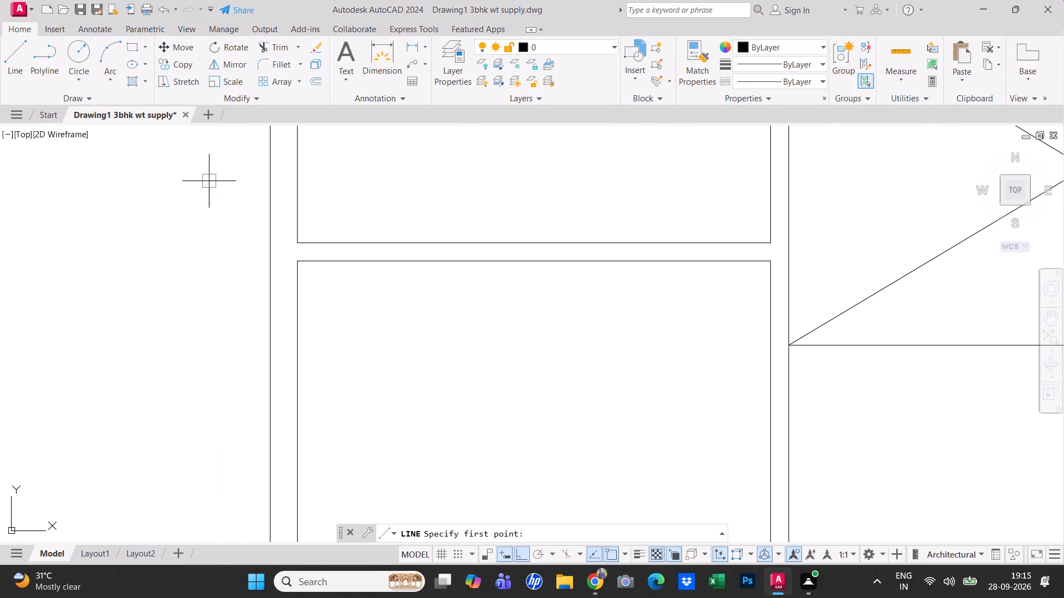
{"action": "left_click", "coordinate": [297, 243]}
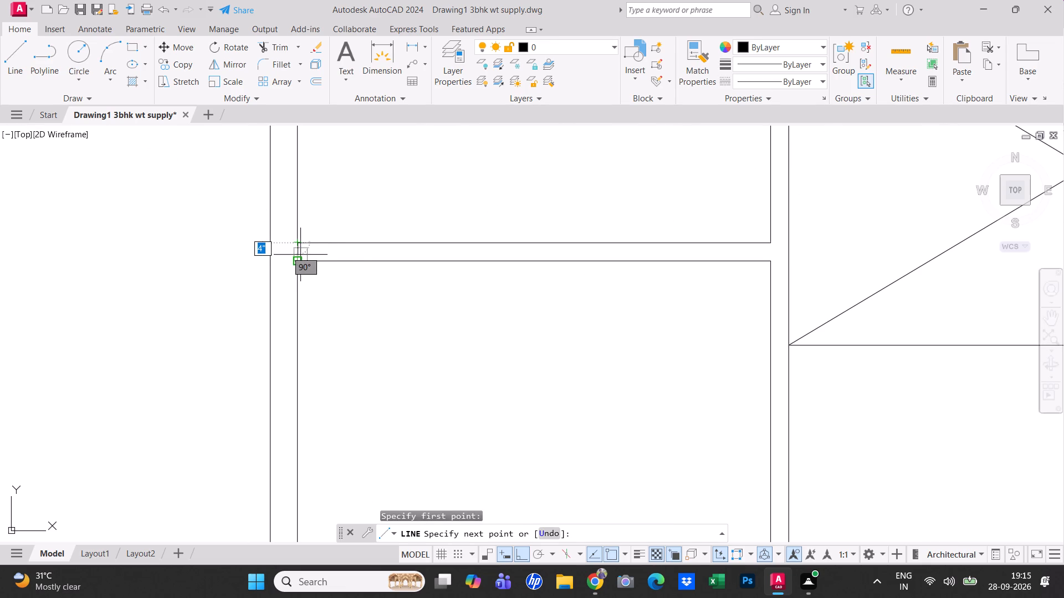
{"action": "left_click", "coordinate": [300, 255]}
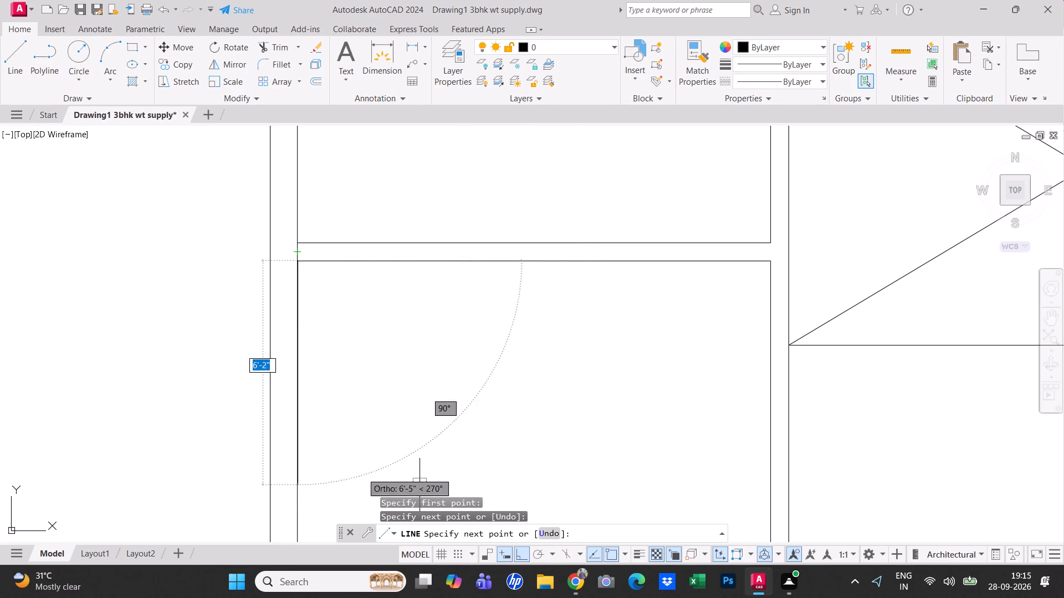
{"action": "key", "text": "Escape"}
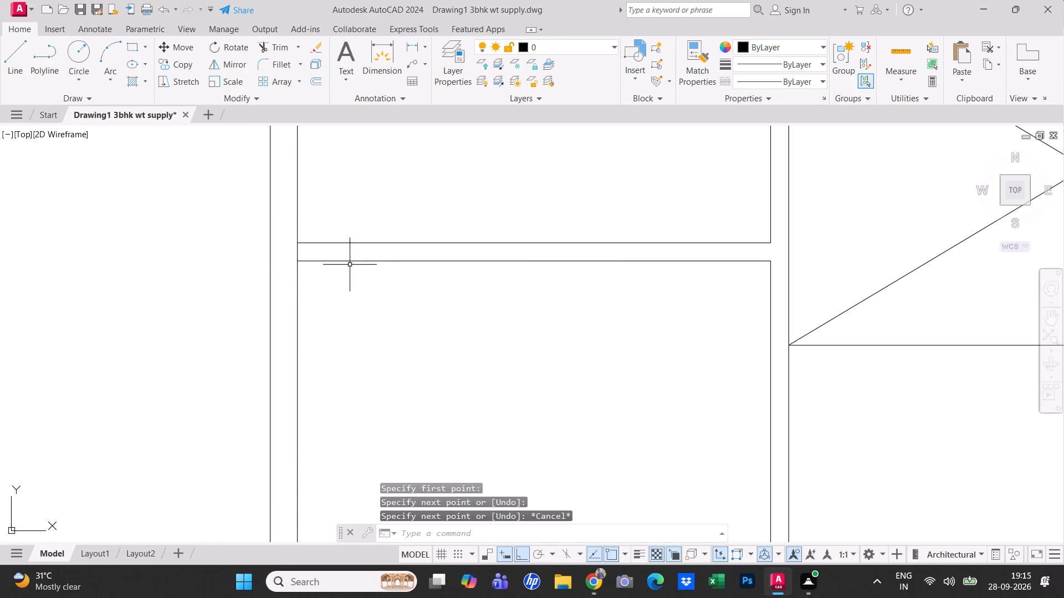
{"action": "scroll", "coordinate": [290, 266], "scroll_direction": "up", "scroll_amount": 1}
{"action": "key", "text": "Escape"}
{"action": "scroll", "coordinate": [290, 265], "scroll_direction": "down", "scroll_amount": 4}
{"action": "middle_click_drag", "start_coordinate": [305, 292], "coordinate": [296, 259]}
{"action": "scroll", "coordinate": [296, 259], "scroll_direction": "up", "scroll_amount": 2}
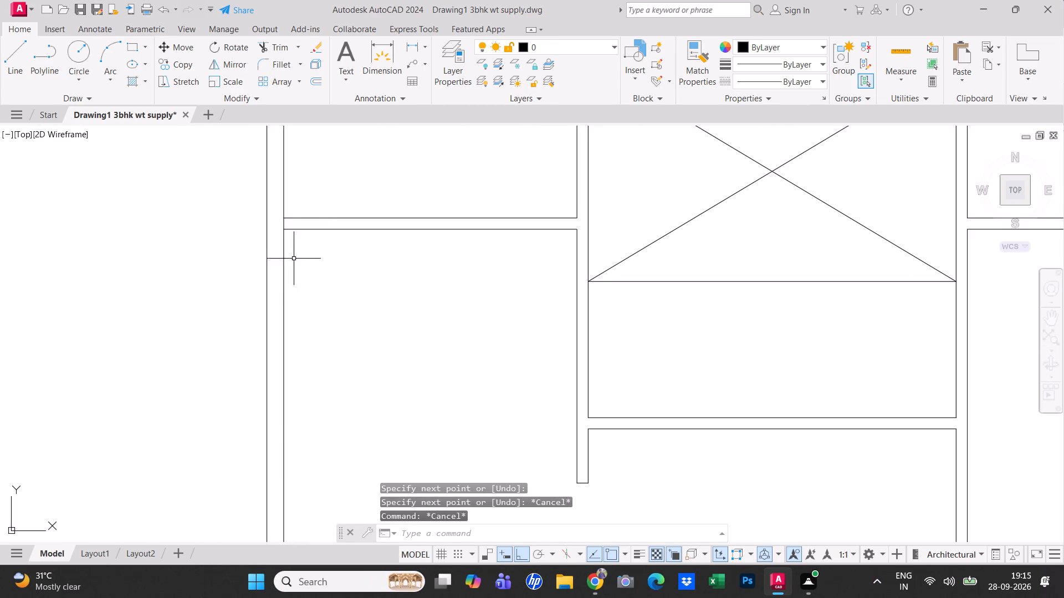
{"action": "key", "text": "Escape"}
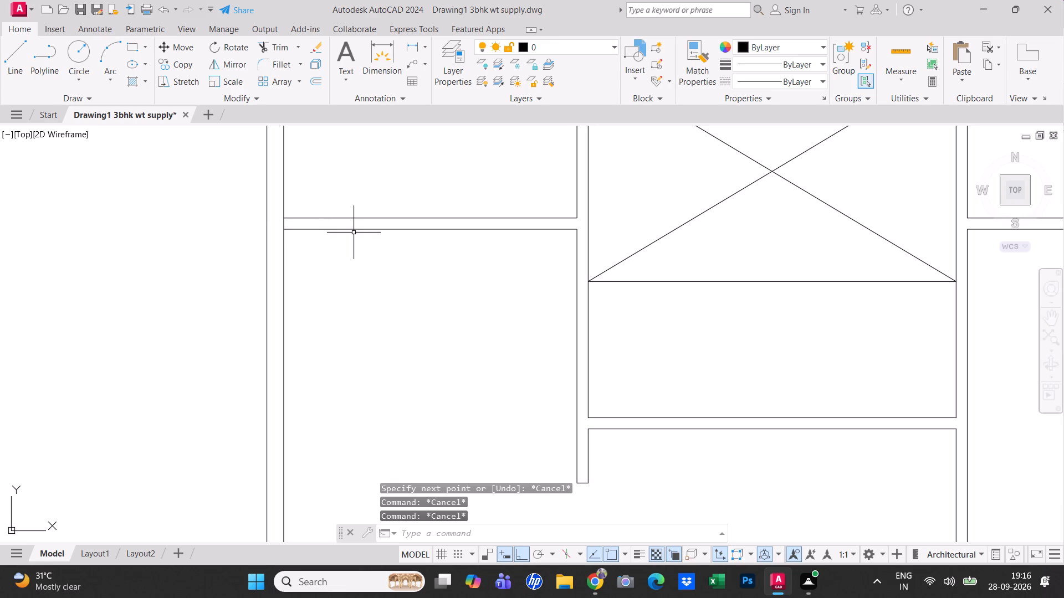
{"action": "scroll", "coordinate": [352, 233], "scroll_direction": "up", "scroll_amount": 1}
{"action": "key", "text": "ctrl+s"}
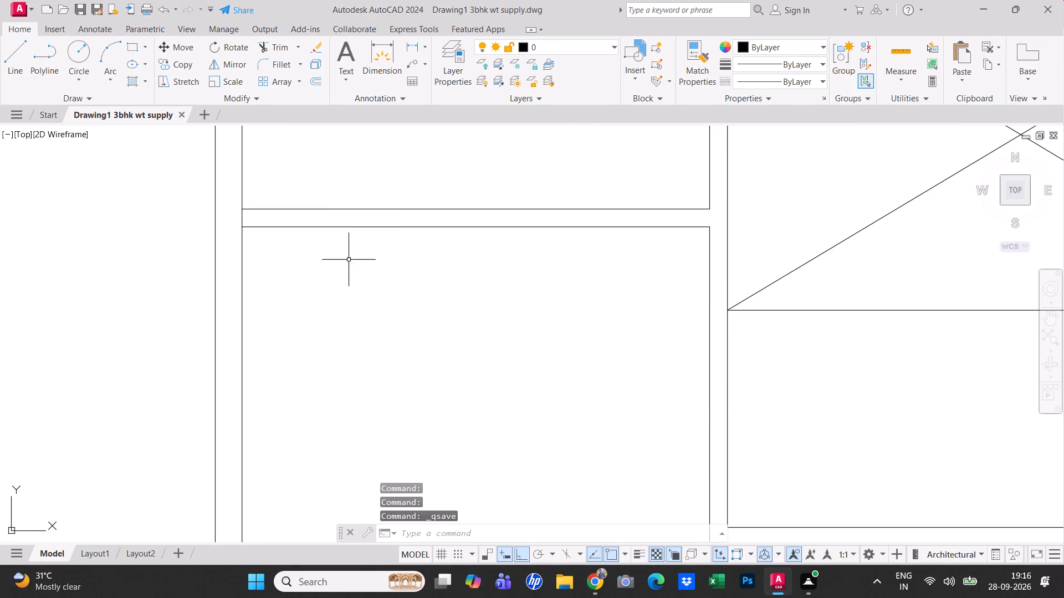
Offset the short line 5" along the wall away from the outer wall, and offset that copy 3' further to mark the door opening.
{"action": "type", "text": "o t"}
{"action": "key", "text": "space"}
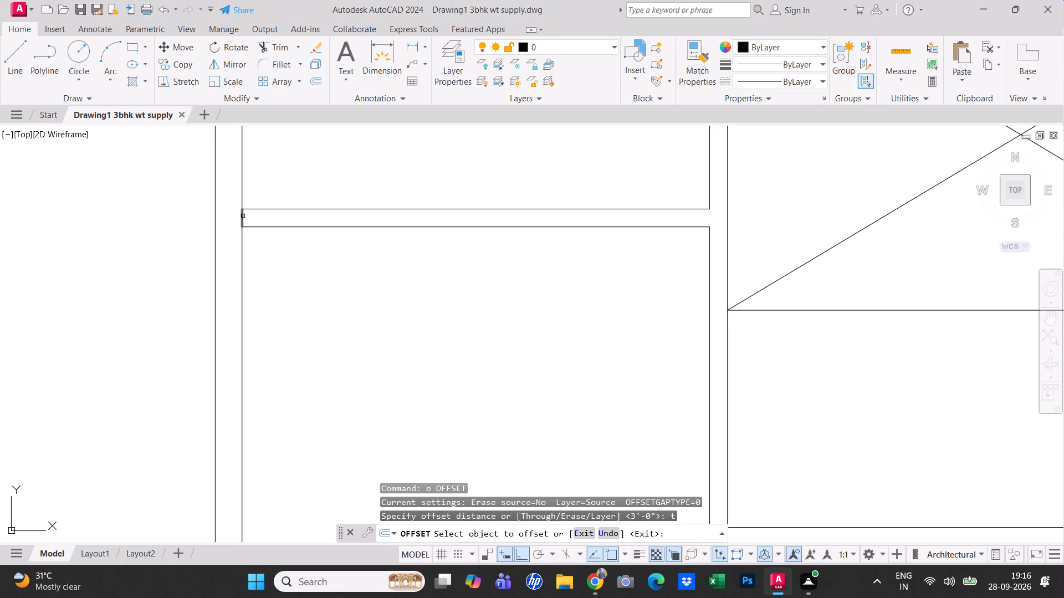
{"action": "left_click", "coordinate": [243, 216]}
{"action": "type", "text": "5\""}
{"action": "key", "text": "Return"}
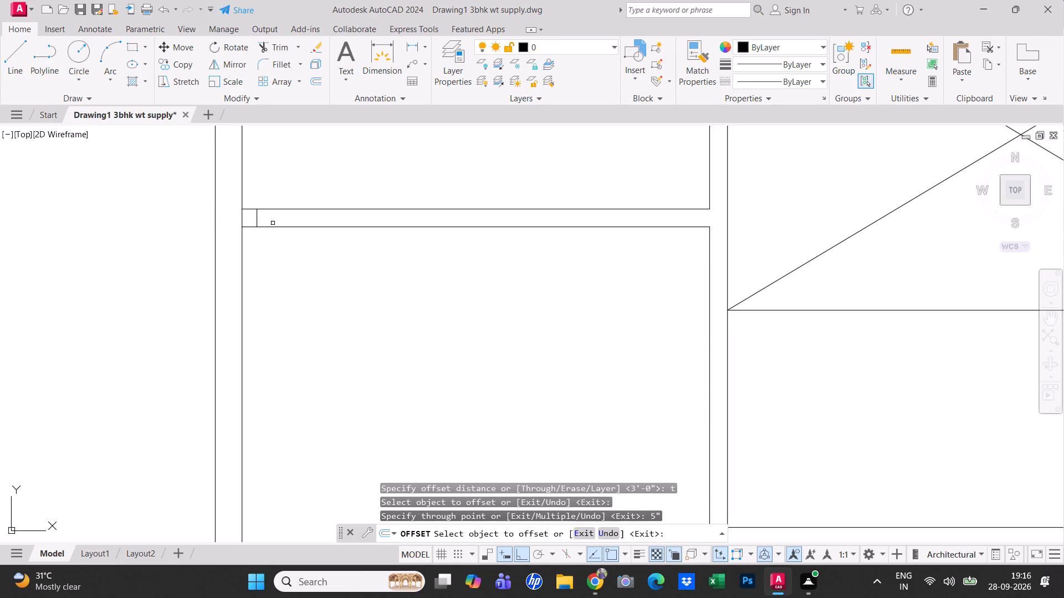
{"action": "left_click", "coordinate": [257, 225]}
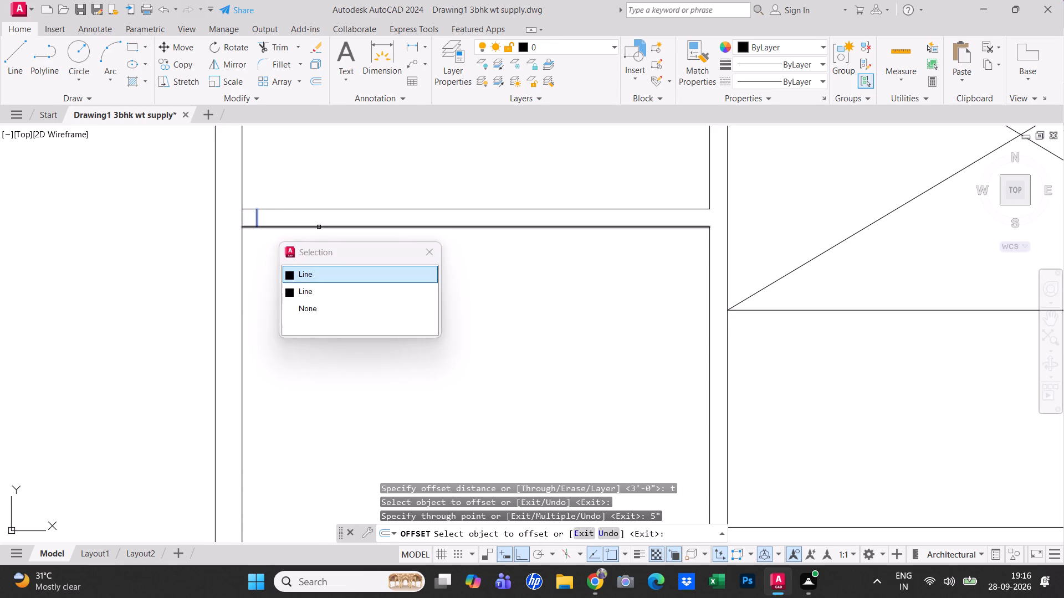
{"action": "left_click", "coordinate": [294, 277]}
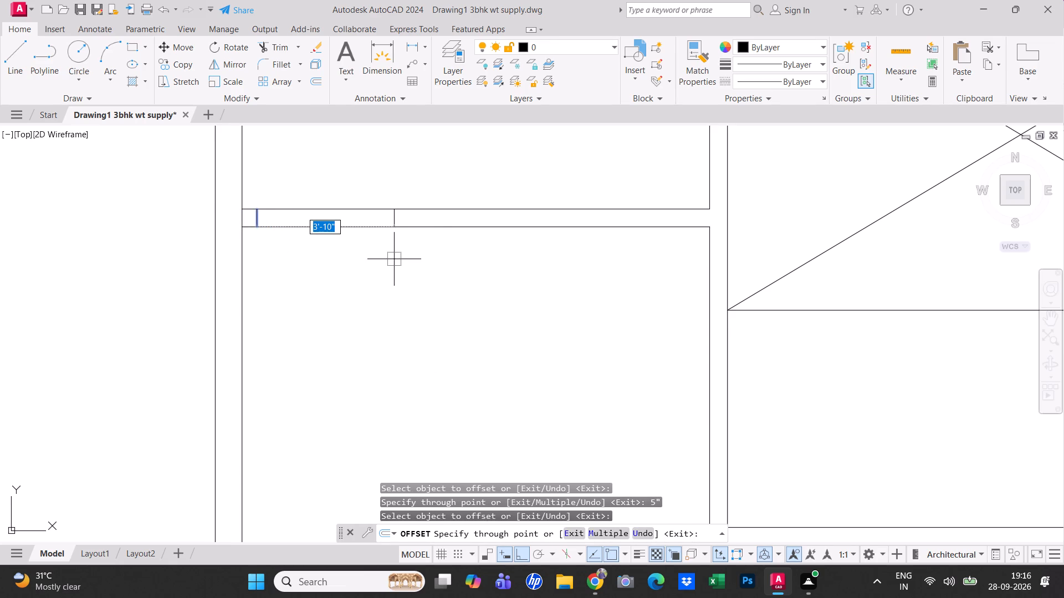
{"action": "type", "text": "3'"}
{"action": "key", "text": "Return"}
{"action": "key", "text": "Escape"}
{"action": "key", "text": "grave"}
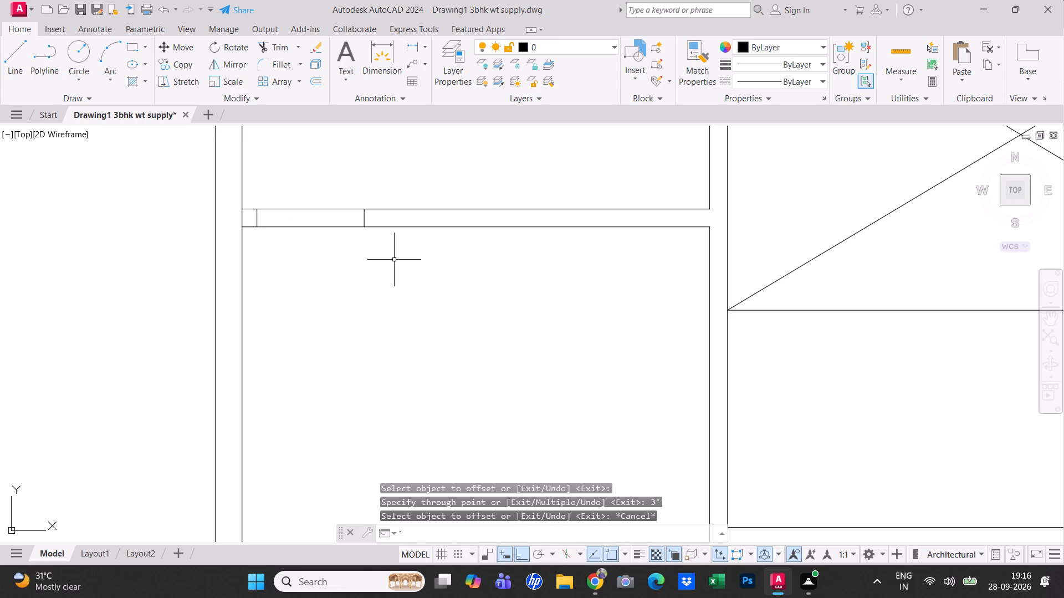
Trim both wall lines between the two markers to cut the door opening, and remove the original short line at the outer wall.
{"action": "type", "text": "tr"}
{"action": "key", "text": "space"}
{"action": "left_click_drag", "start_coordinate": [350, 270], "coordinate": [345, 263]}
{"action": "left_click", "coordinate": [311, 185]}
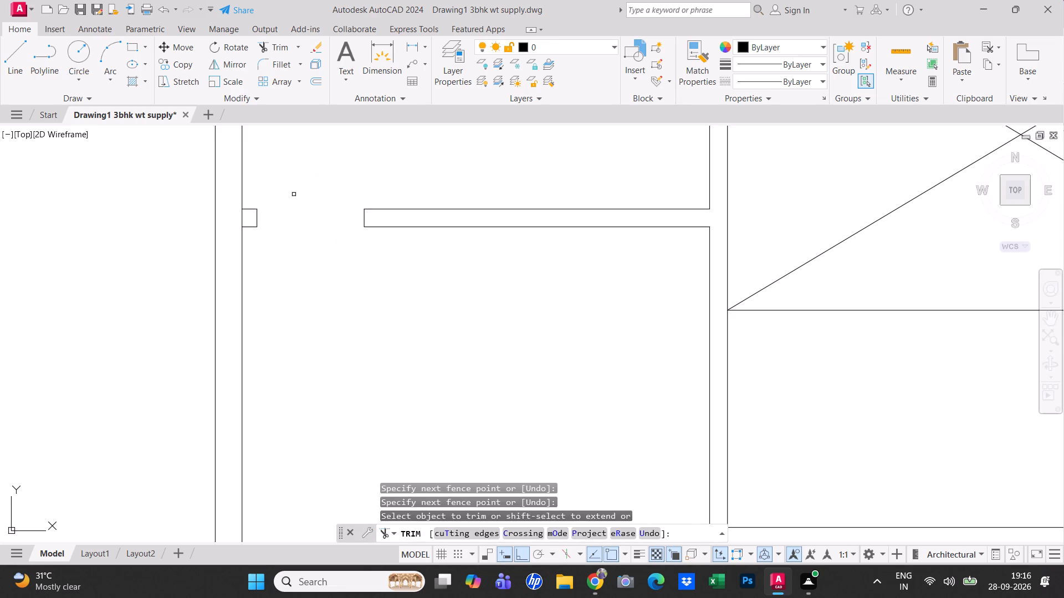
{"action": "left_click", "coordinate": [242, 217]}
{"action": "scroll", "coordinate": [232, 231], "scroll_direction": "down", "scroll_amount": 3}
{"action": "middle_click_drag", "start_coordinate": [314, 311], "coordinate": [356, 280]}
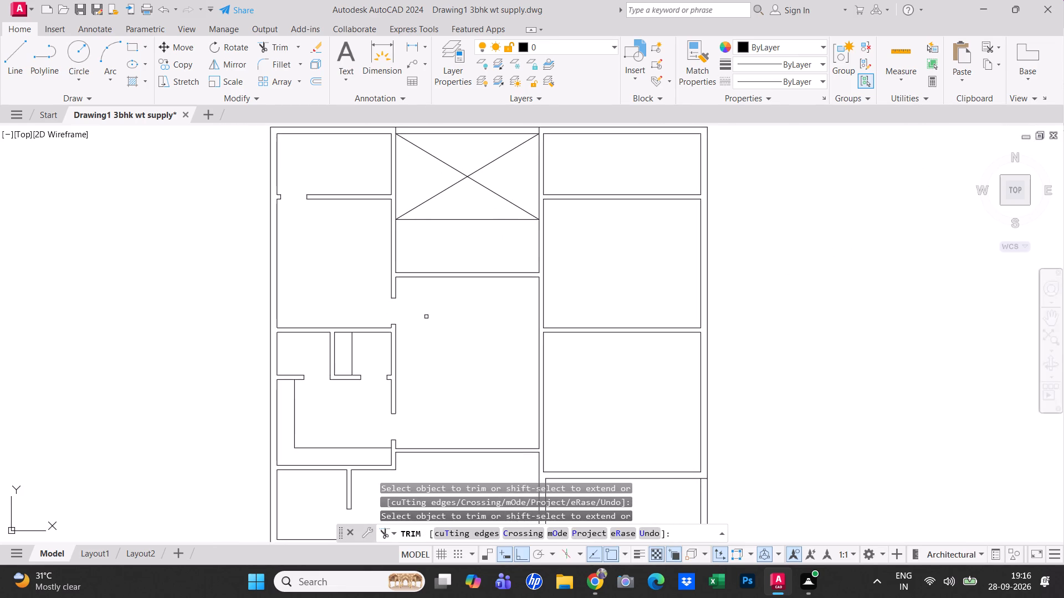
{"action": "middle_click_drag", "start_coordinate": [447, 309], "coordinate": [309, 326]}
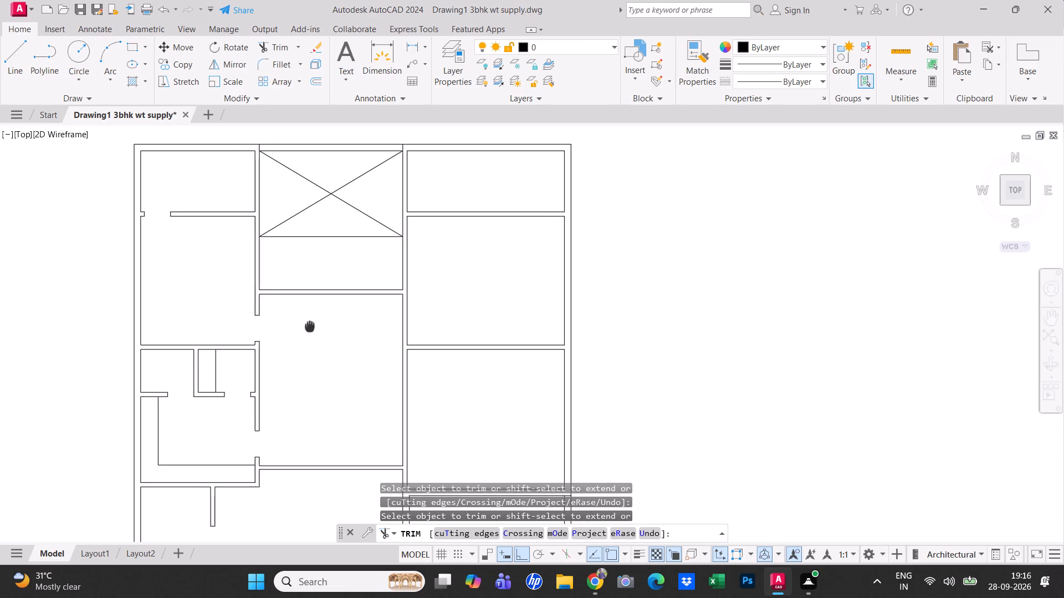
{"action": "middle_click_drag", "start_coordinate": [309, 326], "coordinate": [307, 323]}
{"action": "key", "text": "Escape"}
{"action": "middle_click_drag", "start_coordinate": [331, 347], "coordinate": [339, 286]}
{"action": "key", "text": "Escape"}
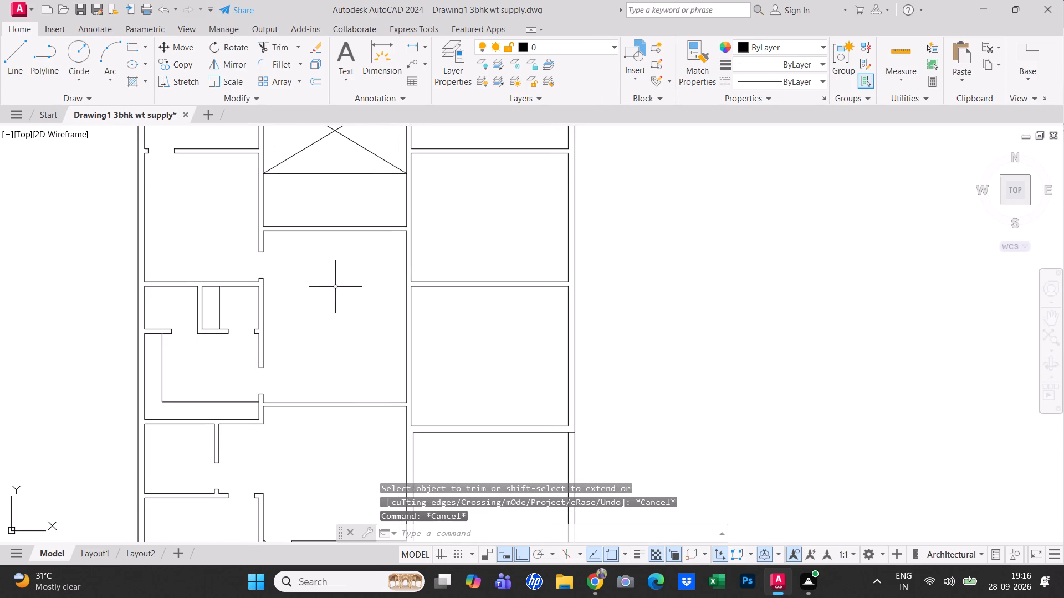
Copy the two jamb lines of the central hall's upper-left door to the opposite side wall, aligned with the right-hand room's lower corner.
{"action": "scroll", "coordinate": [308, 271], "scroll_direction": "up", "scroll_amount": 2}
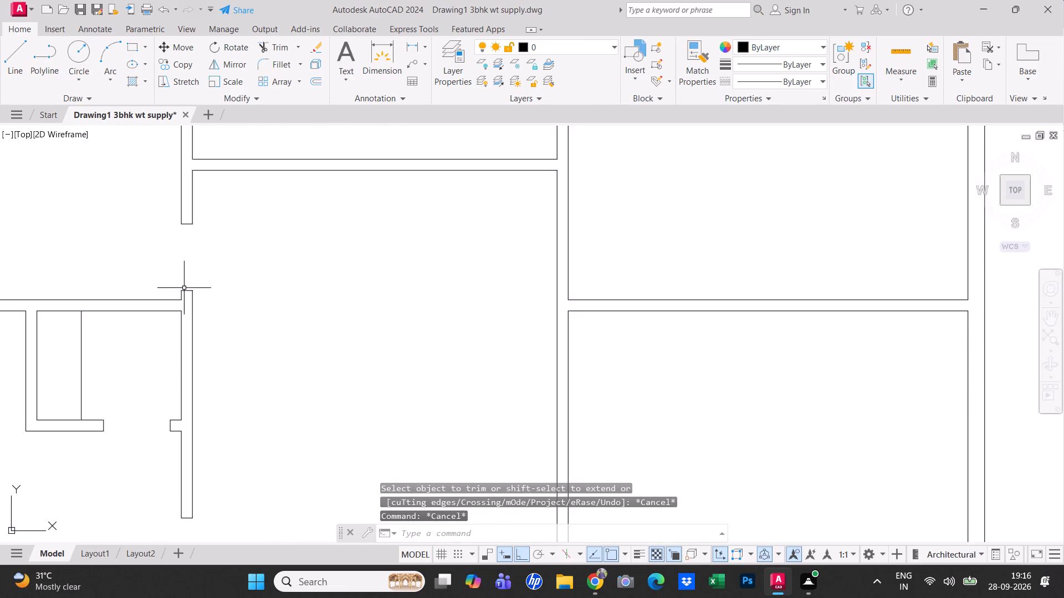
{"action": "left_click", "coordinate": [185, 288]}
{"action": "left_click", "coordinate": [185, 222]}
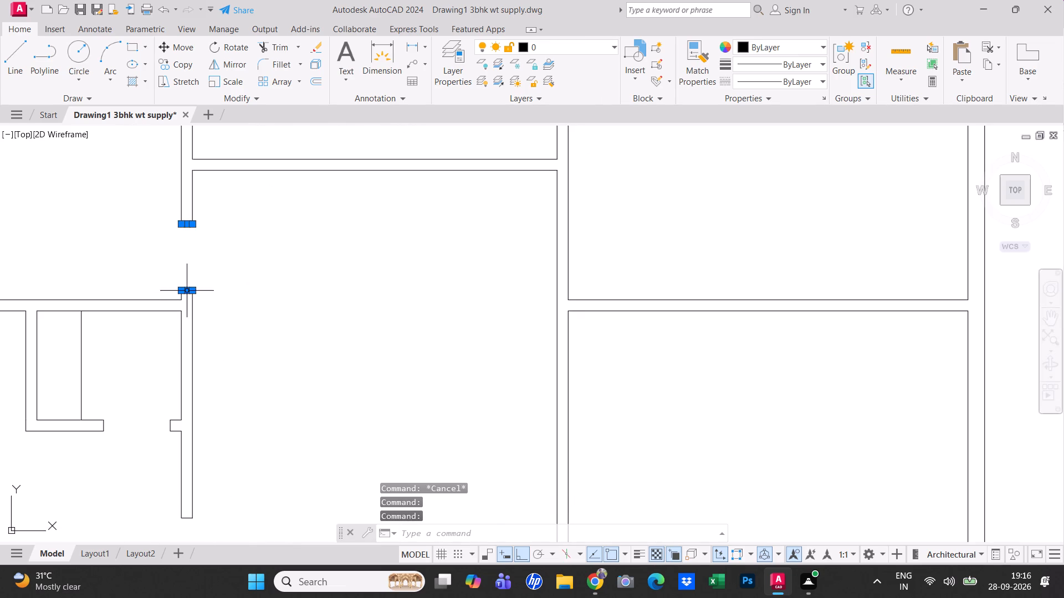
{"action": "left_click", "coordinate": [180, 66]}
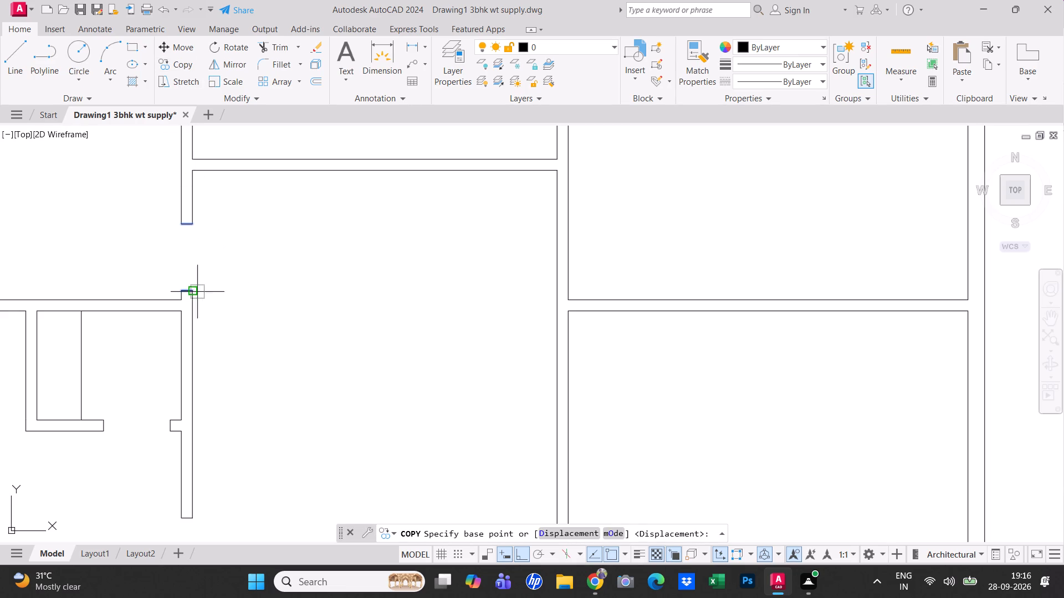
{"action": "left_click", "coordinate": [180, 301]}
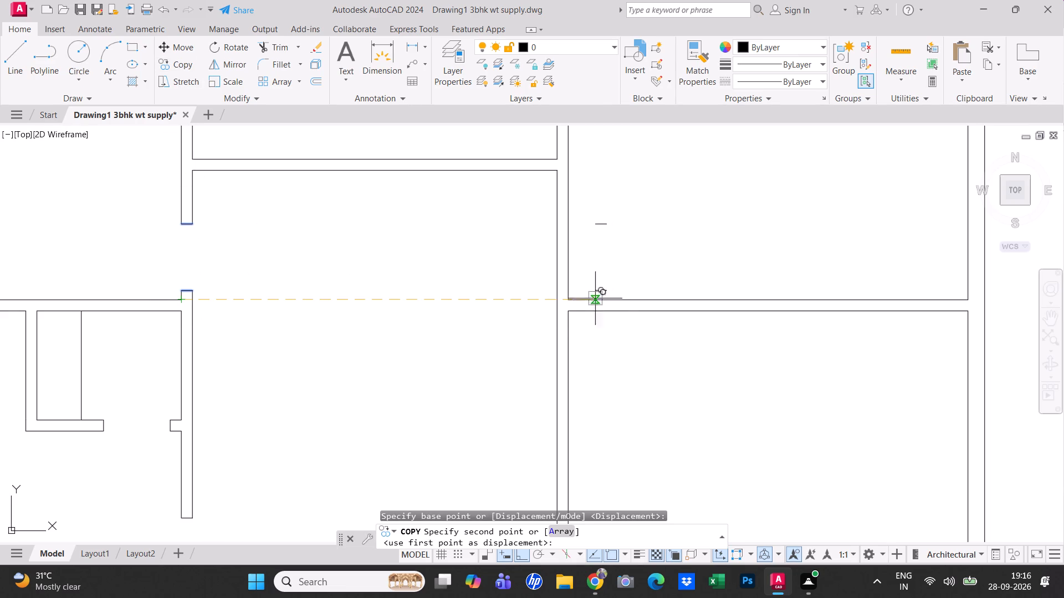
{"action": "left_click", "coordinate": [569, 303]}
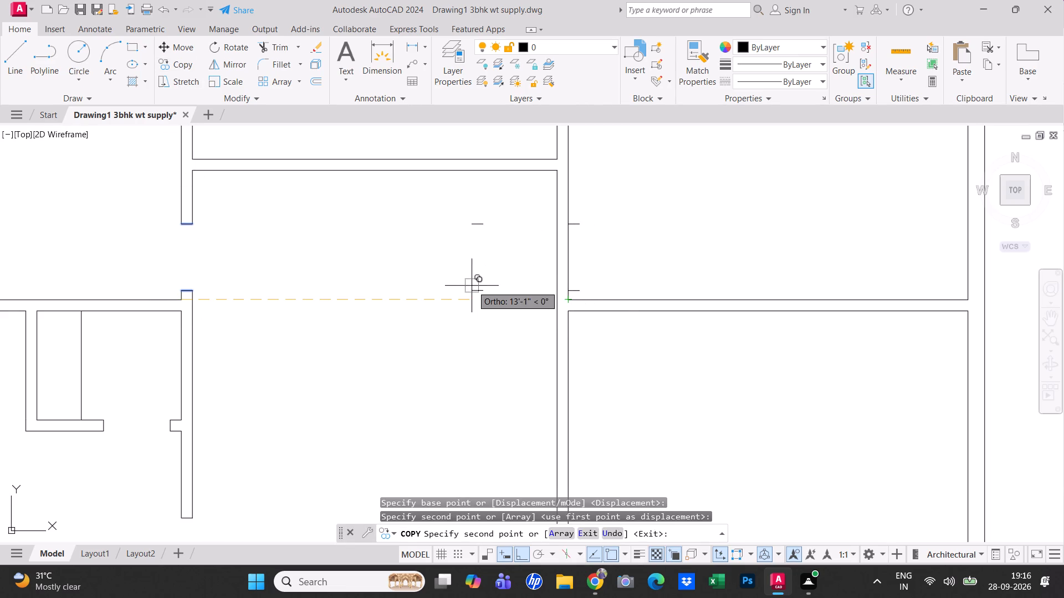
{"action": "key", "text": "Escape"}
Stretch both copied jamb lines so they cross the full thickness of the hall's right side wall.
{"action": "scroll", "coordinate": [541, 296], "scroll_direction": "up", "scroll_amount": 1}
{"action": "left_click", "coordinate": [597, 289]}
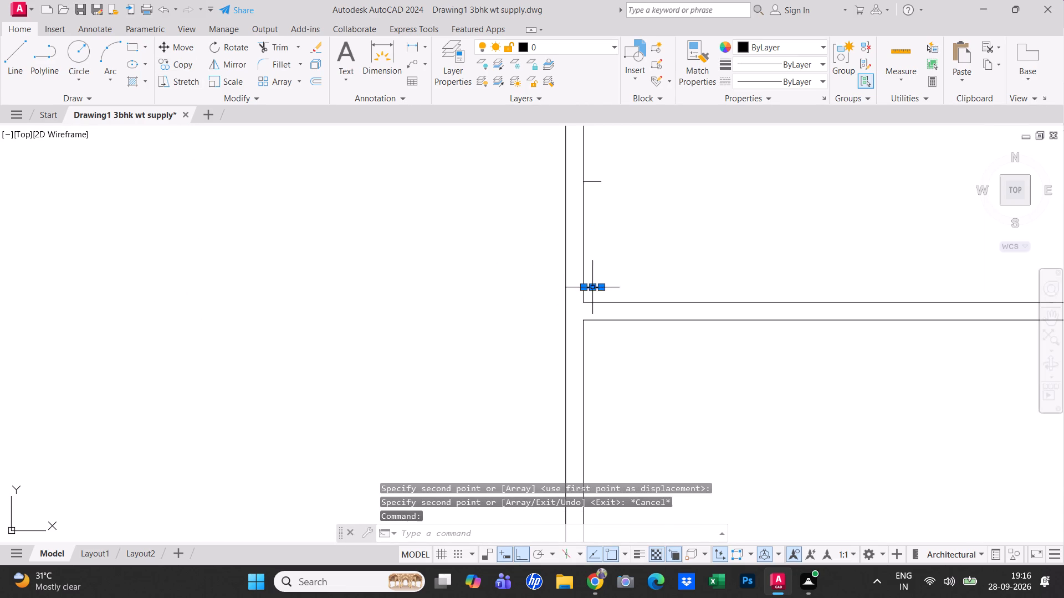
{"action": "left_click", "coordinate": [592, 181]}
{"action": "left_click", "coordinate": [582, 182]}
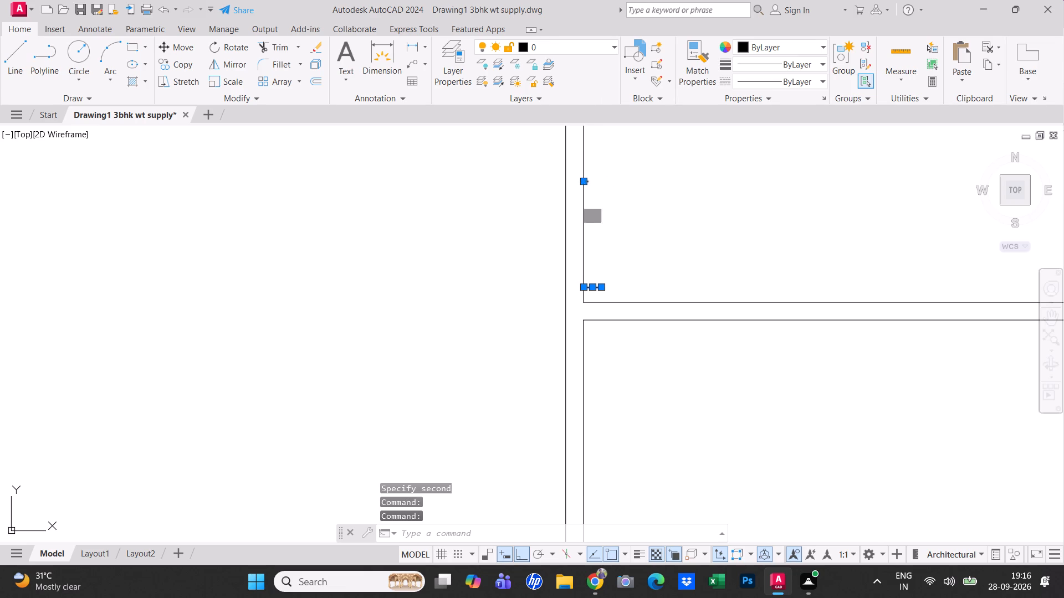
{"action": "left_click", "coordinate": [552, 182]}
{"action": "left_click", "coordinate": [582, 286]}
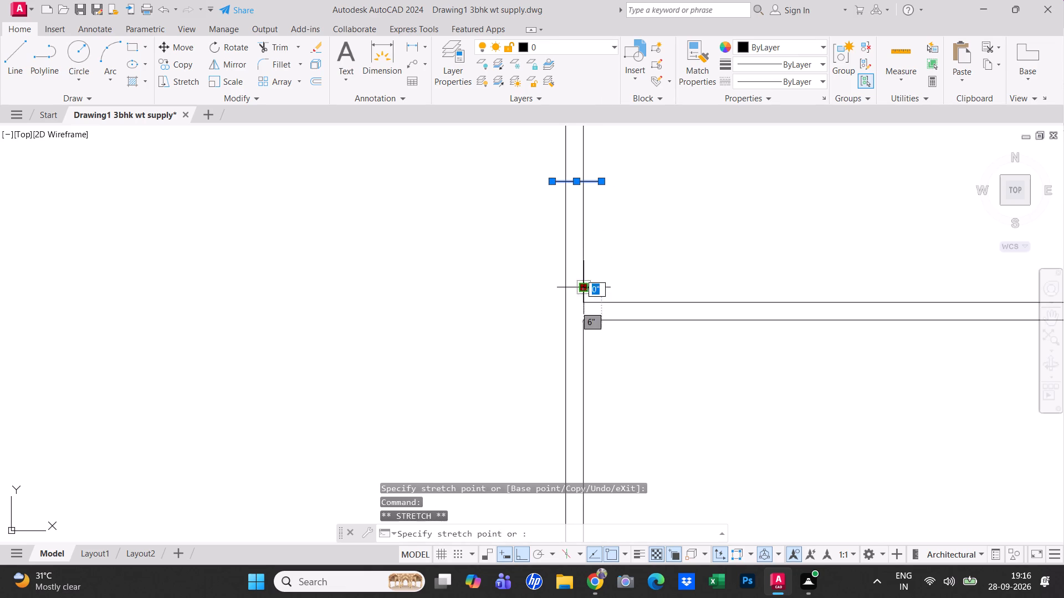
{"action": "left_click", "coordinate": [507, 272]}
{"action": "key", "text": "Escape"}
Trim the hall's right side wall between the jamb lines to cut the door opening, and trim the jamb lines' overhanging ends.
{"action": "key", "text": "t"}
{"action": "type", "text": "r"}
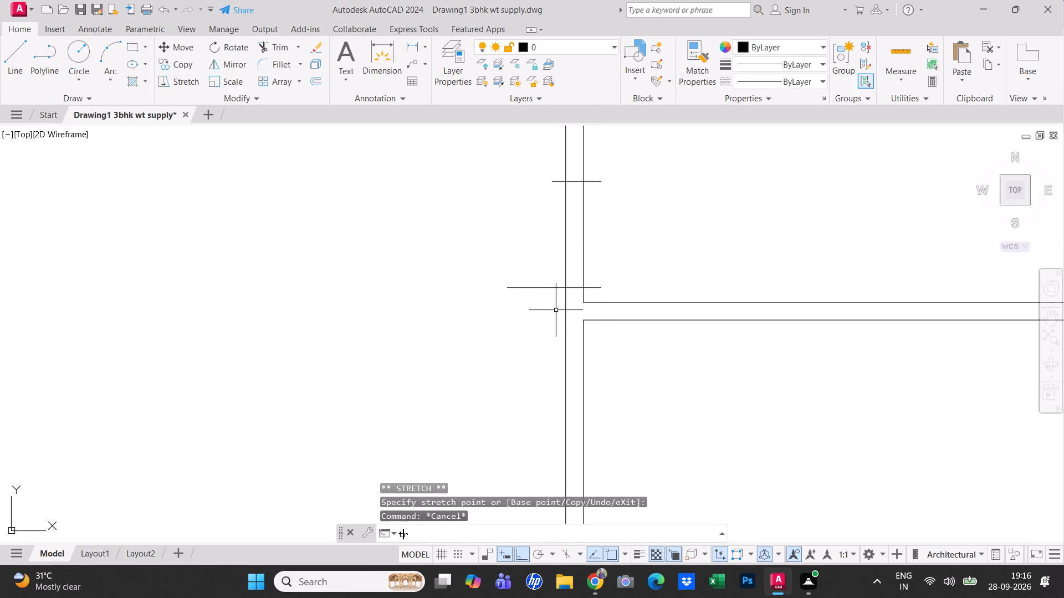
{"action": "key", "text": "space"}
{"action": "left_click_drag", "start_coordinate": [630, 260], "coordinate": [609, 254]}
{"action": "left_click", "coordinate": [480, 236]}
{"action": "left_click", "coordinate": [627, 239]}
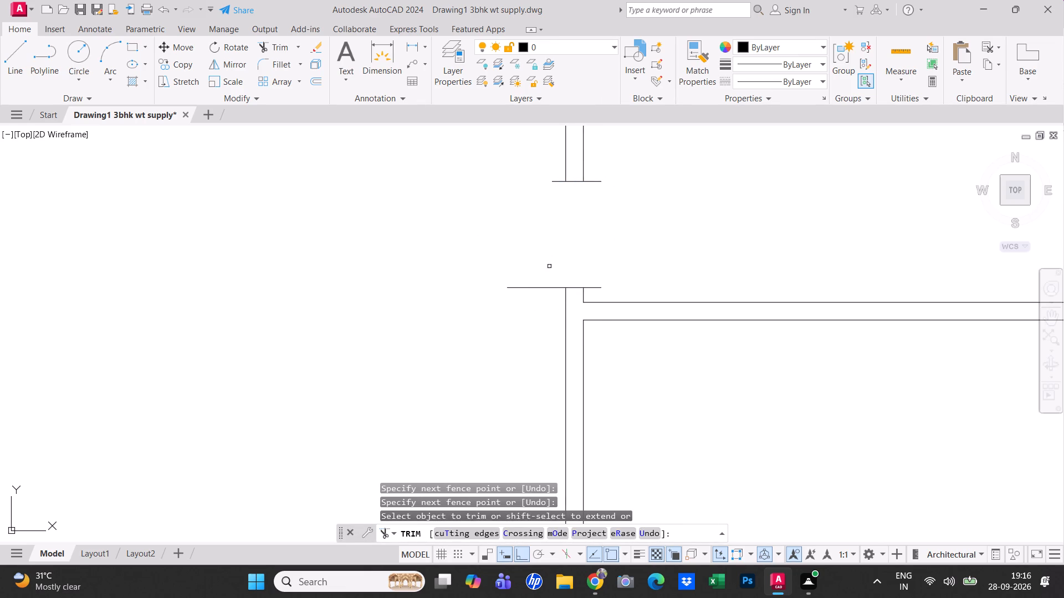
{"action": "left_click", "coordinate": [527, 328]}
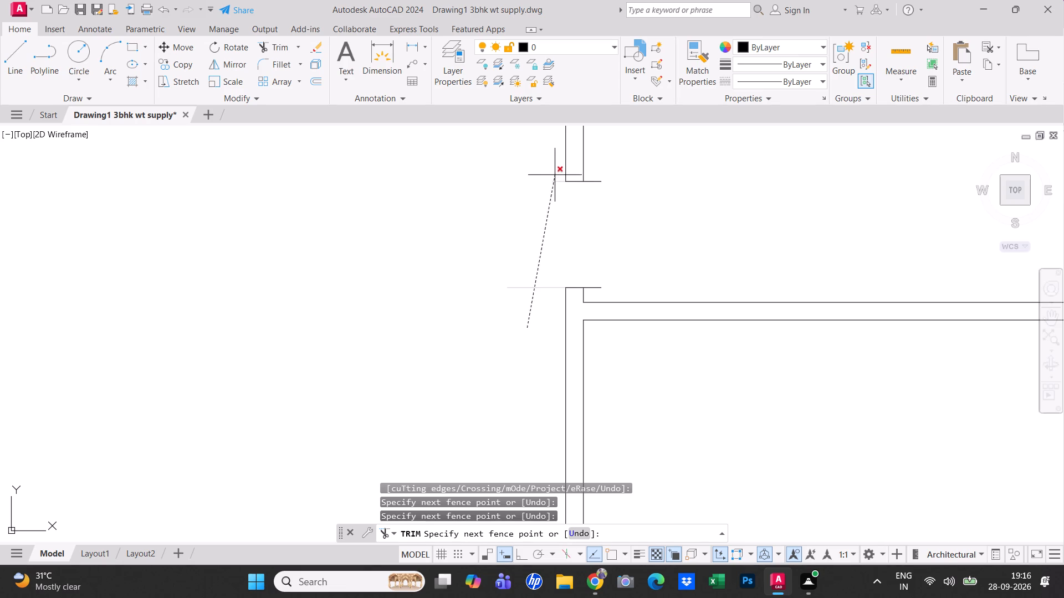
{"action": "left_click", "coordinate": [555, 175]}
{"action": "left_click", "coordinate": [599, 176]}
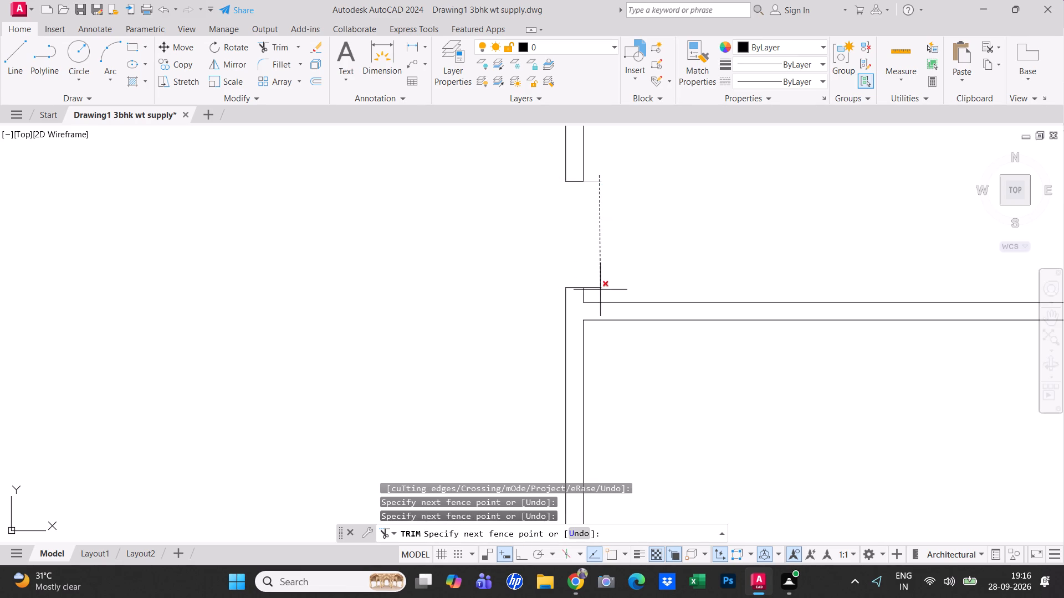
{"action": "left_click", "coordinate": [598, 290]}
{"action": "scroll", "coordinate": [597, 287], "scroll_direction": "down", "scroll_amount": 4}
{"action": "key", "text": "Escape"}
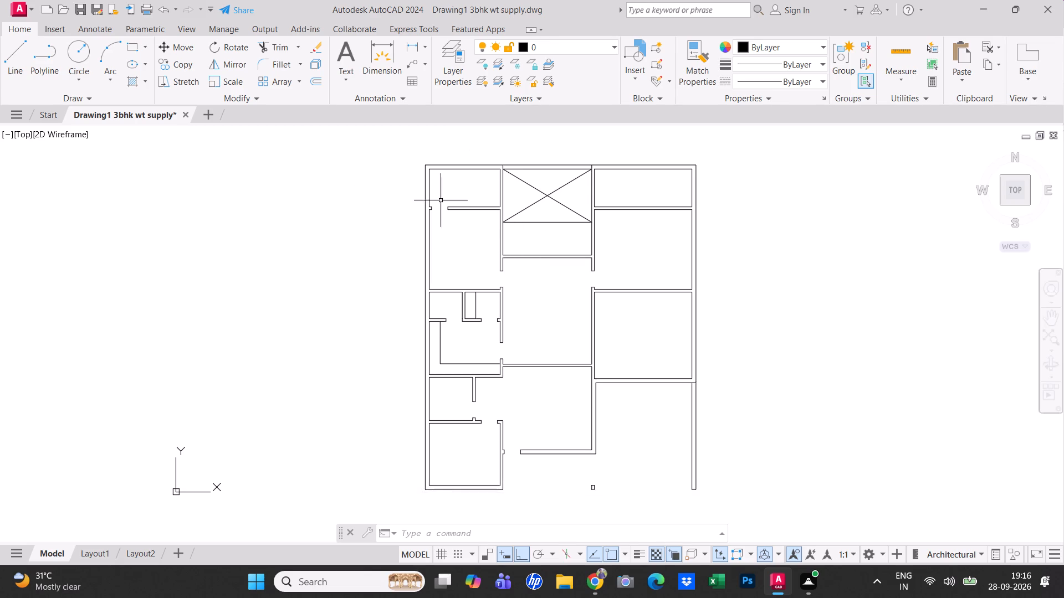
Copy the two door jamb lines of the upper-left rooms' partition onto the upper-right rooms' partition, near the right outer wall.
{"action": "scroll", "coordinate": [436, 215], "scroll_direction": "up", "scroll_amount": 3}
{"action": "left_click", "coordinate": [411, 190]}
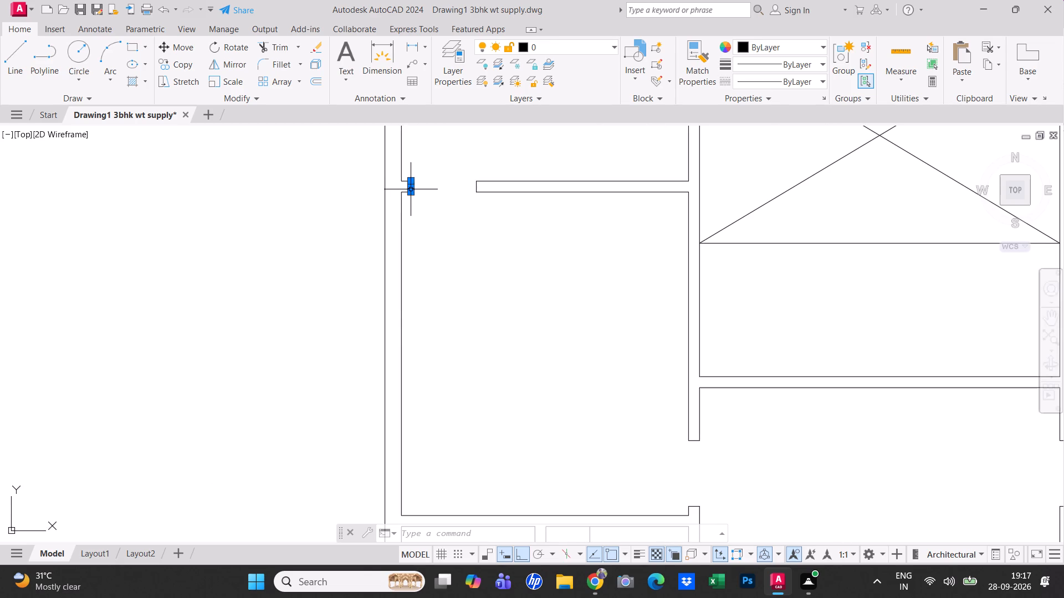
{"action": "left_click", "coordinate": [477, 188]}
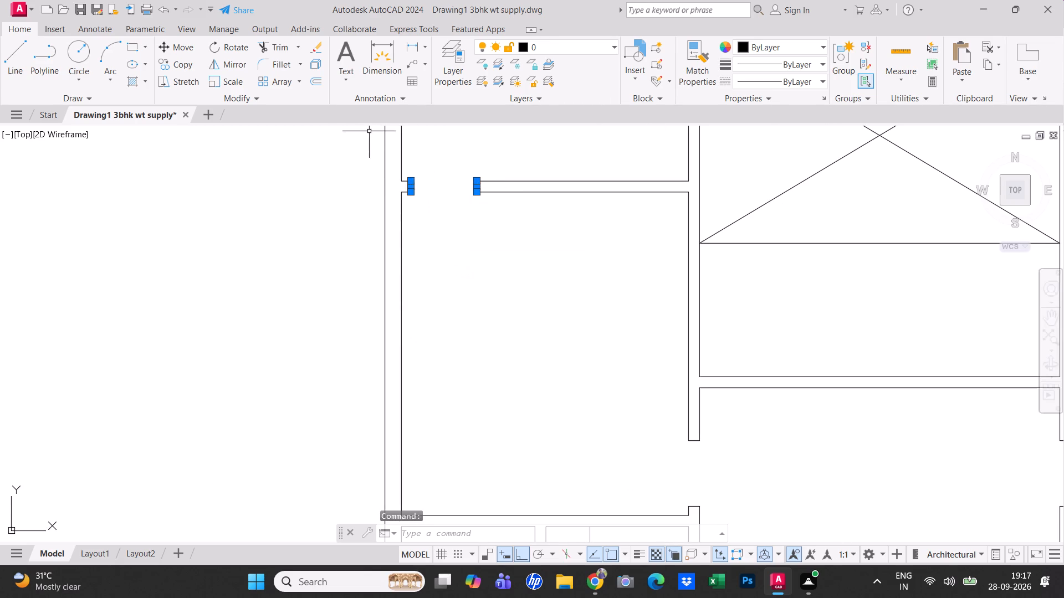
{"action": "left_click", "coordinate": [172, 64]}
{"action": "scroll", "coordinate": [482, 224], "scroll_direction": "up", "scroll_amount": 1}
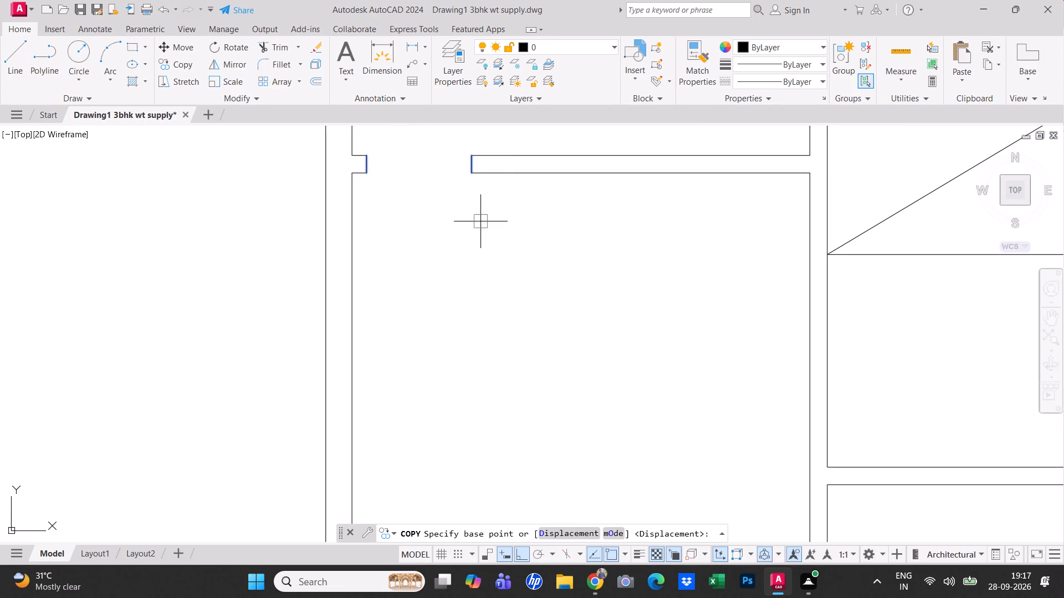
{"action": "left_click", "coordinate": [473, 176]}
{"action": "scroll", "coordinate": [560, 213], "scroll_direction": "down", "scroll_amount": 4}
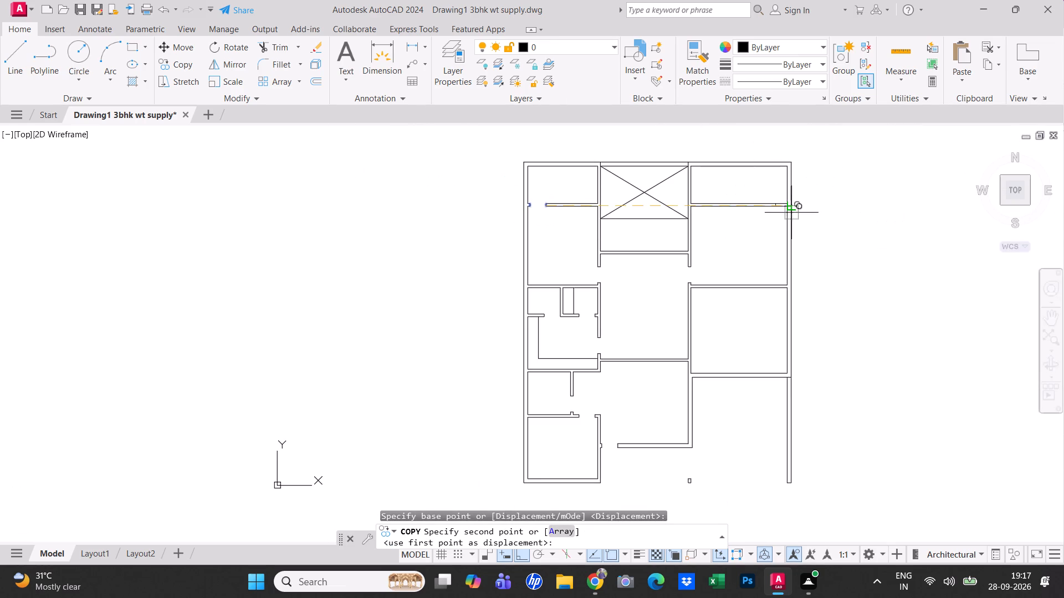
{"action": "scroll", "coordinate": [780, 211], "scroll_direction": "up", "scroll_amount": 2}
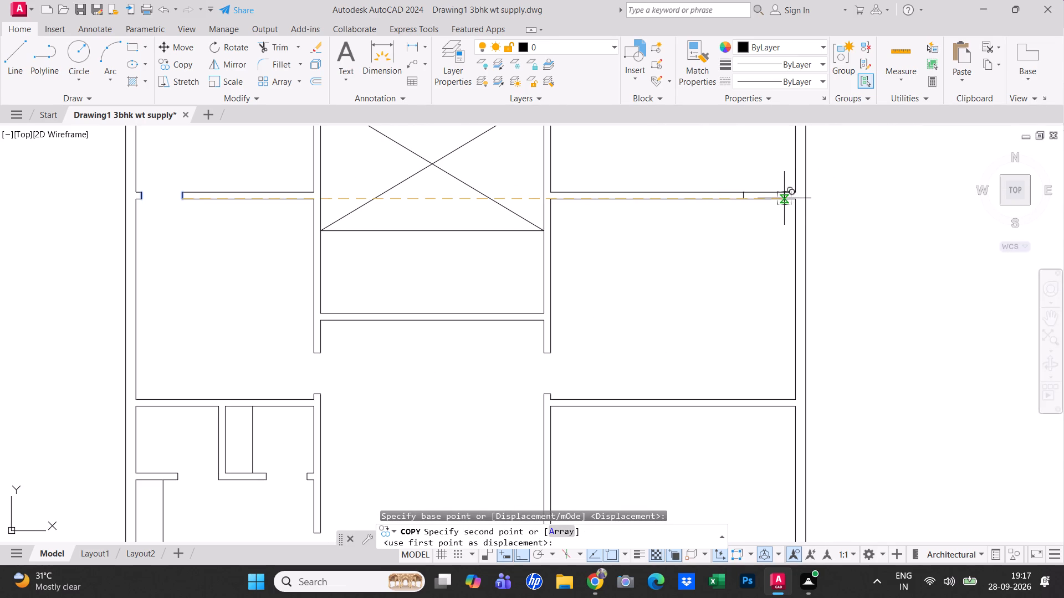
{"action": "left_click", "coordinate": [785, 198]}
{"action": "key", "text": "Escape"}
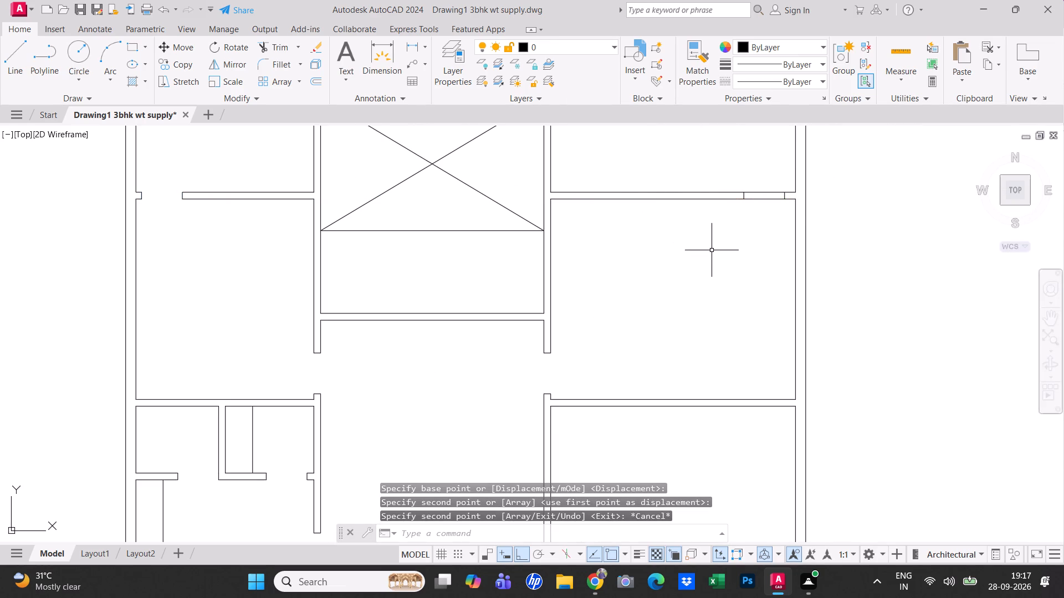
Trim both lines of the upper-right partition between the copied jamb lines to cut the door opening.
{"action": "type", "text": "tr"}
{"action": "key", "text": "space"}
{"action": "left_click", "coordinate": [776, 223]}
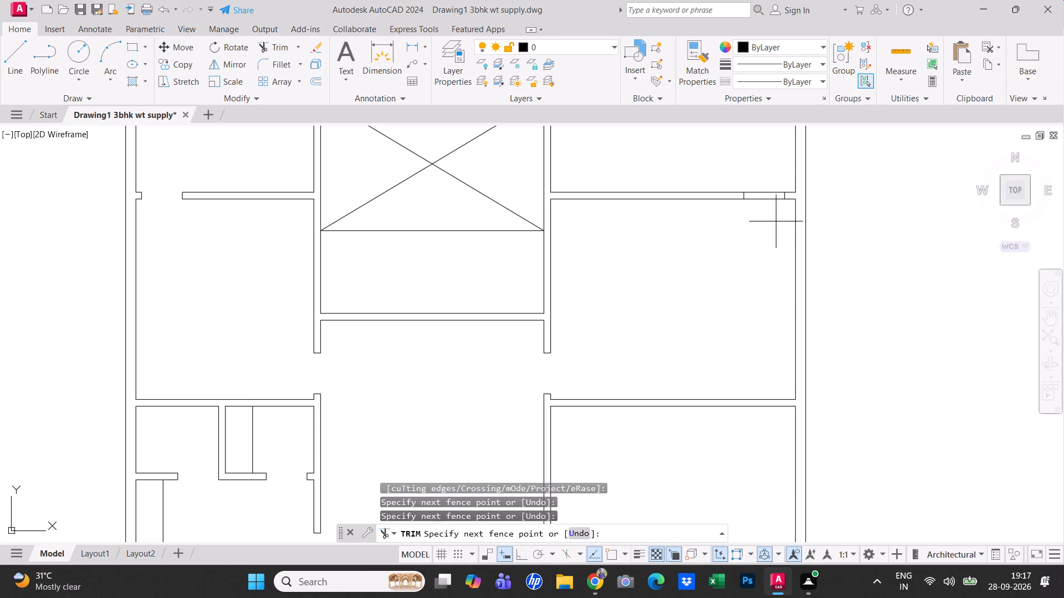
{"action": "left_click", "coordinate": [763, 176]}
{"action": "scroll", "coordinate": [748, 305], "scroll_direction": "down", "scroll_amount": 1}
{"action": "middle_click_drag", "start_coordinate": [746, 304], "coordinate": [708, 269]}
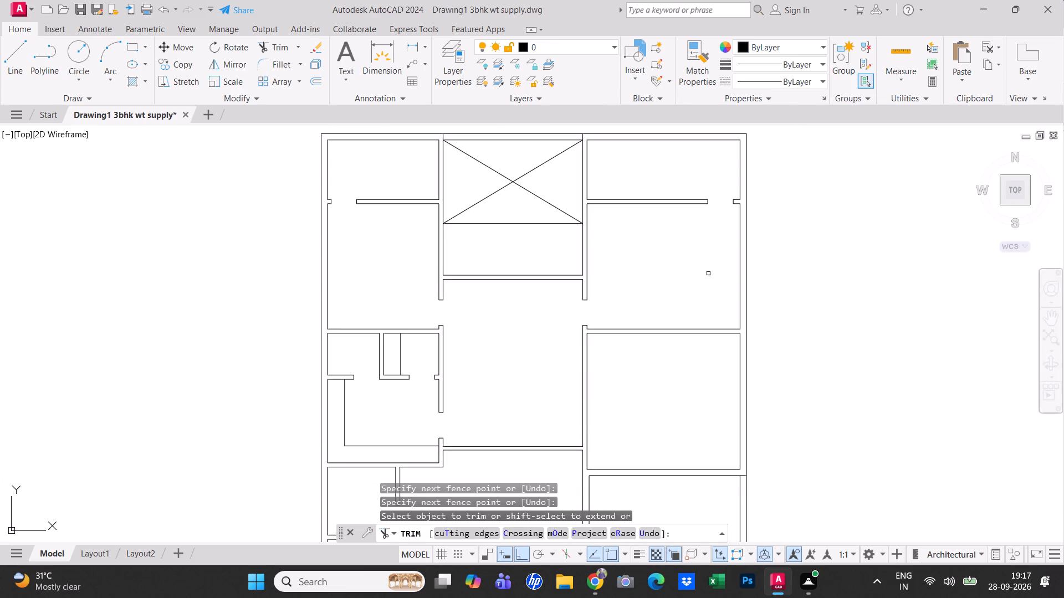
{"action": "key", "text": "Escape"}
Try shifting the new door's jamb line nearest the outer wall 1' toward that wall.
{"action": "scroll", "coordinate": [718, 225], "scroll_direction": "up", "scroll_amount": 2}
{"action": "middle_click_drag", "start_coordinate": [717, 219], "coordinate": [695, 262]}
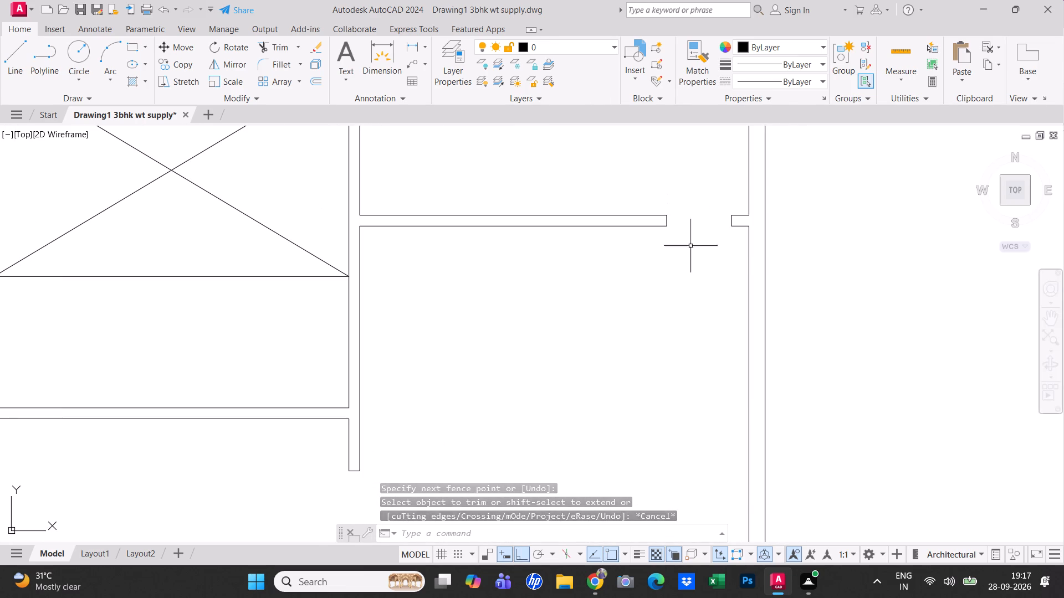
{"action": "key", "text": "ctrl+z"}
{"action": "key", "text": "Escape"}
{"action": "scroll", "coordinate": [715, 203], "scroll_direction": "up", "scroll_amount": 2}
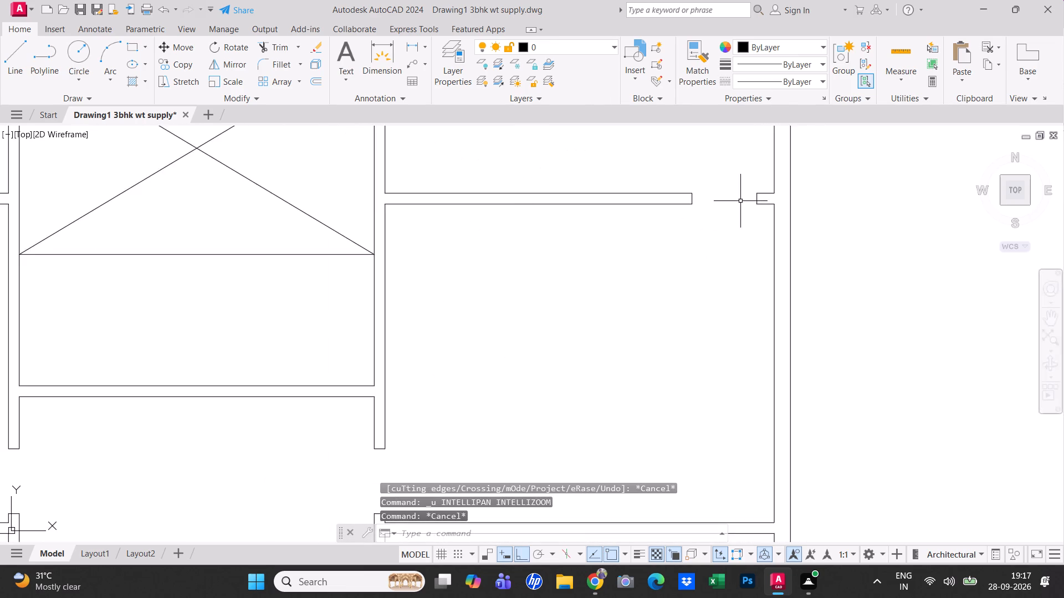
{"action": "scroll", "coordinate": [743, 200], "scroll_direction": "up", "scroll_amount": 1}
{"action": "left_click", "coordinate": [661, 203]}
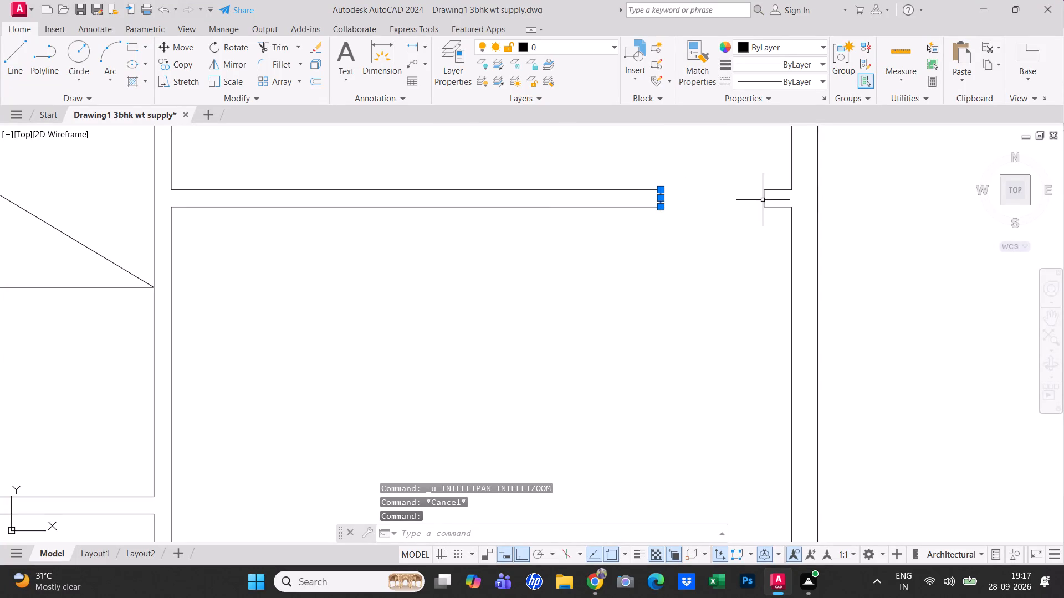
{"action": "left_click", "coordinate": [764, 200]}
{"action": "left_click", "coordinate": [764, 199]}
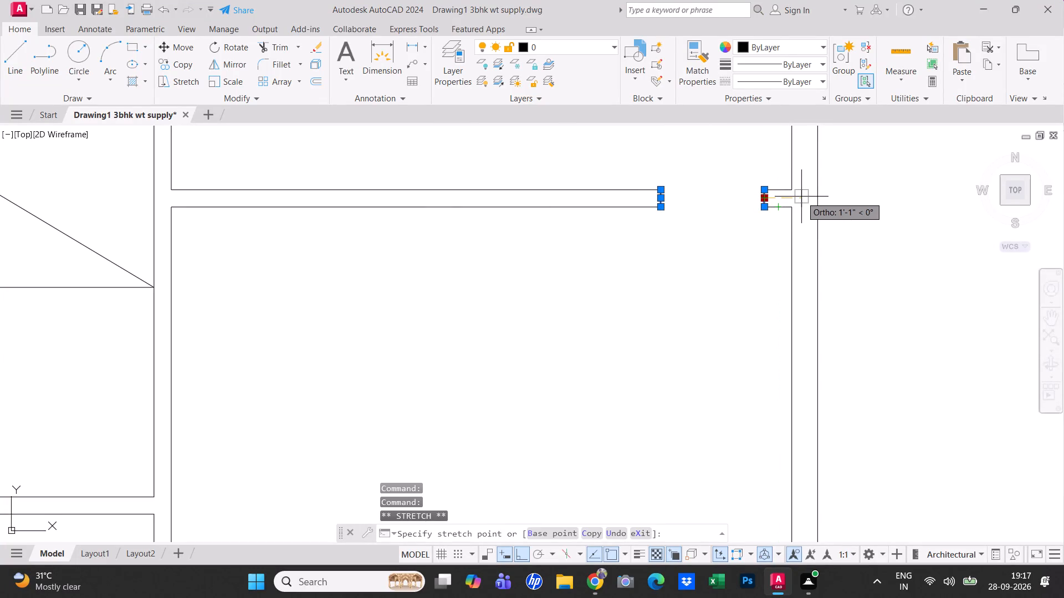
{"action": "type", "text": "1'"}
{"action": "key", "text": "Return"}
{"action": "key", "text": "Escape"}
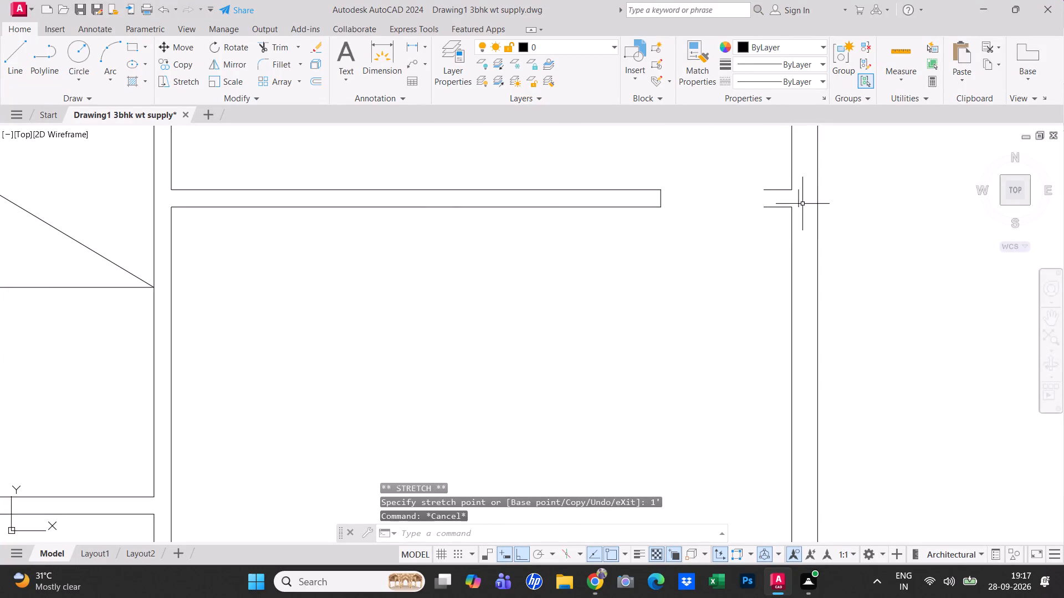
Reposition the shifted jamb line onto the short wall stub, roughly midway between the stub's open end and the outer wall.
{"action": "left_click", "coordinate": [800, 197]}
{"action": "left_click", "coordinate": [799, 200]}
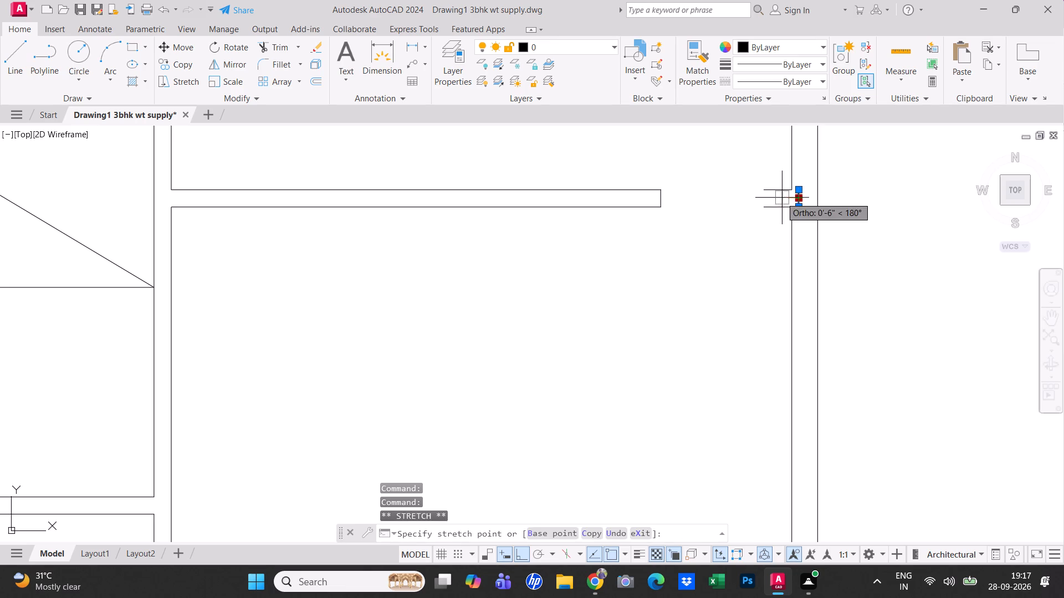
{"action": "left_click", "coordinate": [780, 197]}
{"action": "scroll", "coordinate": [772, 210], "scroll_direction": "up", "scroll_amount": 1}
{"action": "key", "text": "Escape"}
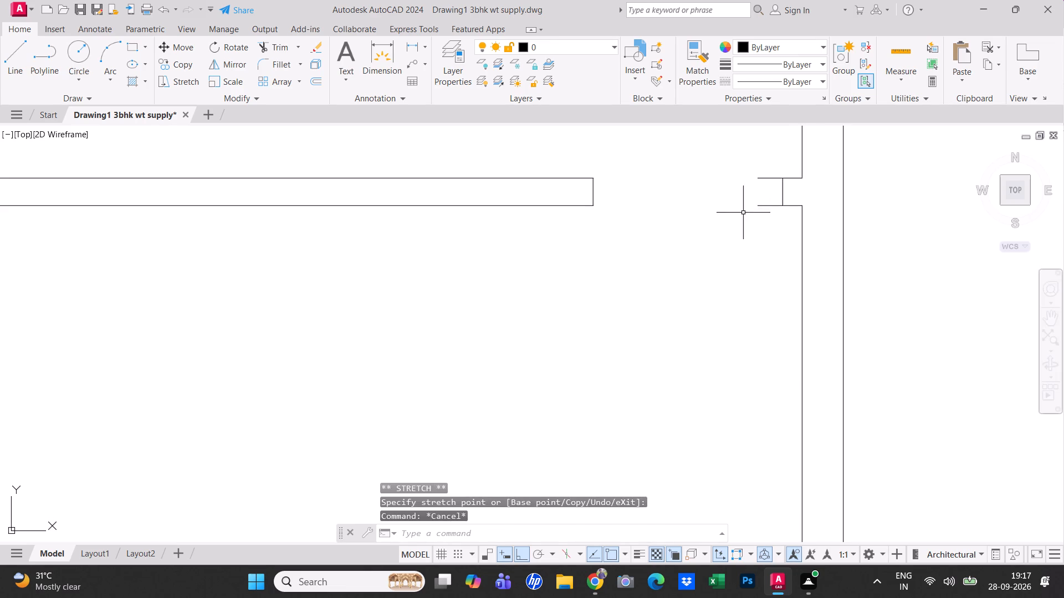
Offset the repositioned jamb line 3' toward the partition to mark the opposite side of the door.
{"action": "type", "text": "o"}
{"action": "key", "text": "space"}
{"action": "type", "text": "3'"}
{"action": "key", "text": "Return"}
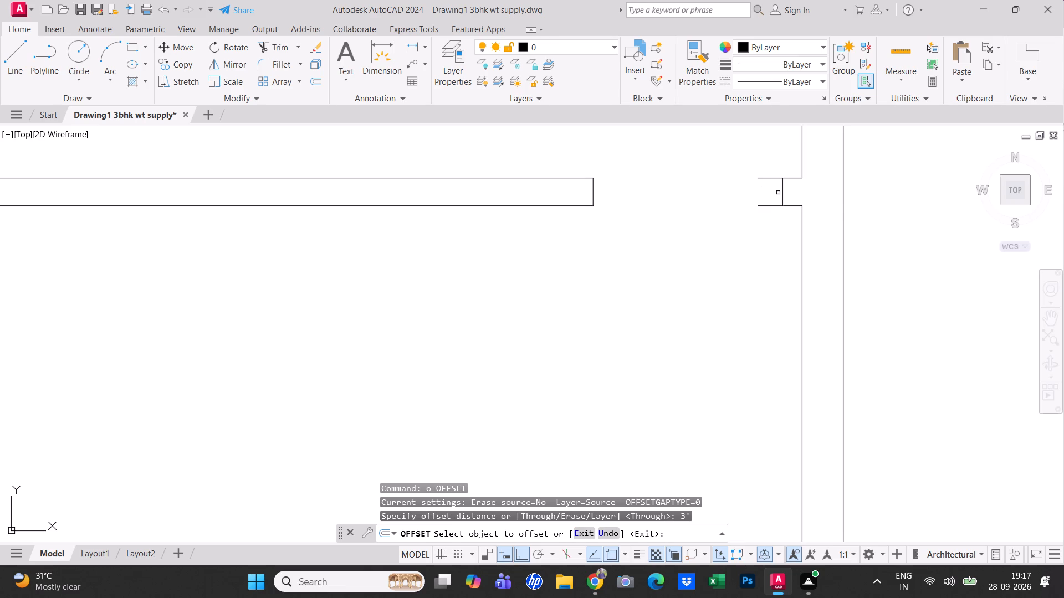
{"action": "left_click", "coordinate": [783, 196]}
{"action": "left_click", "coordinate": [738, 194]}
{"action": "key", "text": "Escape"}
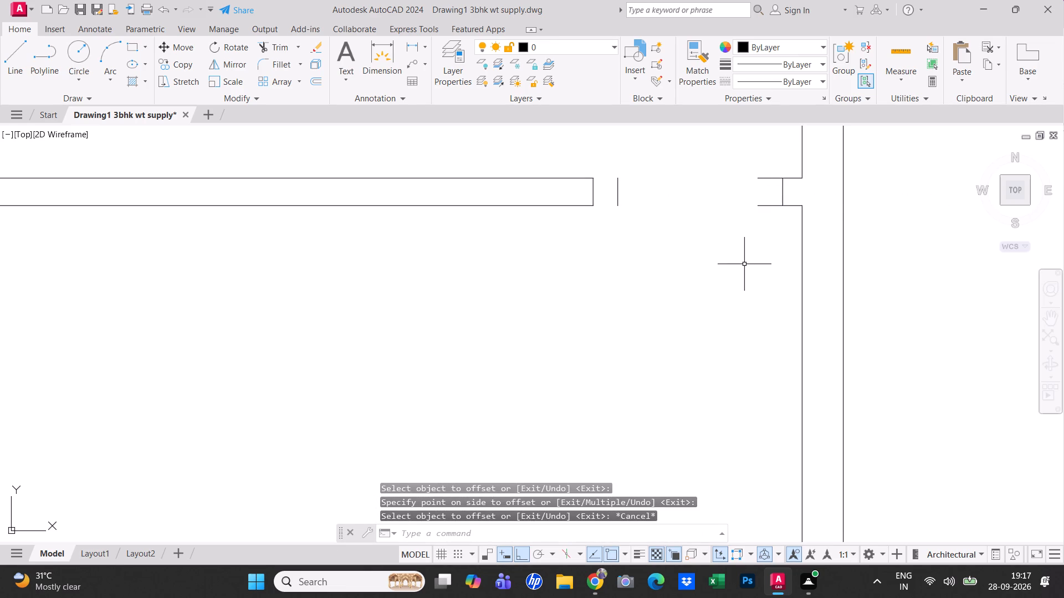
Erase the partition's old end jamb line and extend both partition lines to the offset jamb line.
{"action": "left_click", "coordinate": [594, 195]}
{"action": "type", "text": "e"}
{"action": "key", "text": "space"}
{"action": "key", "text": "Escape"}
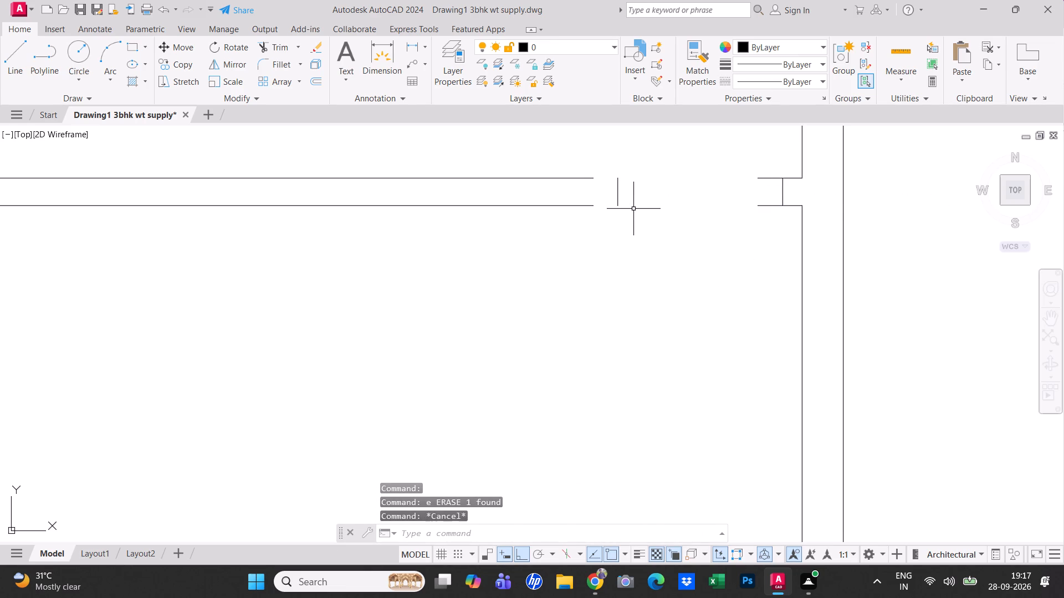
{"action": "key", "text": "e"}
{"action": "type", "text": "x"}
{"action": "key", "text": "space"}
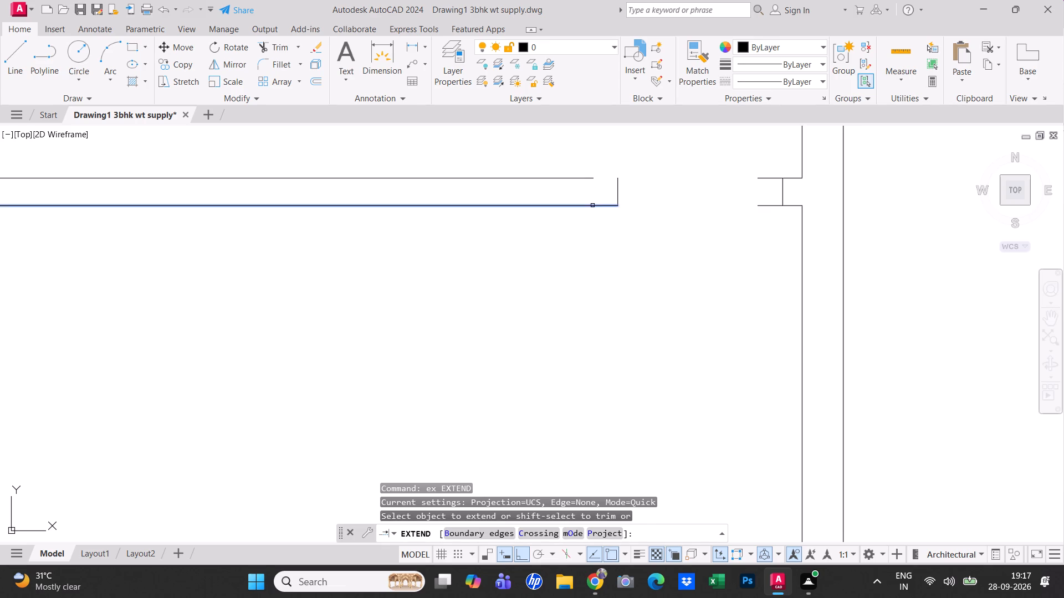
{"action": "left_click", "coordinate": [592, 205]}
{"action": "left_click", "coordinate": [589, 178]}
{"action": "key", "text": "Escape"}
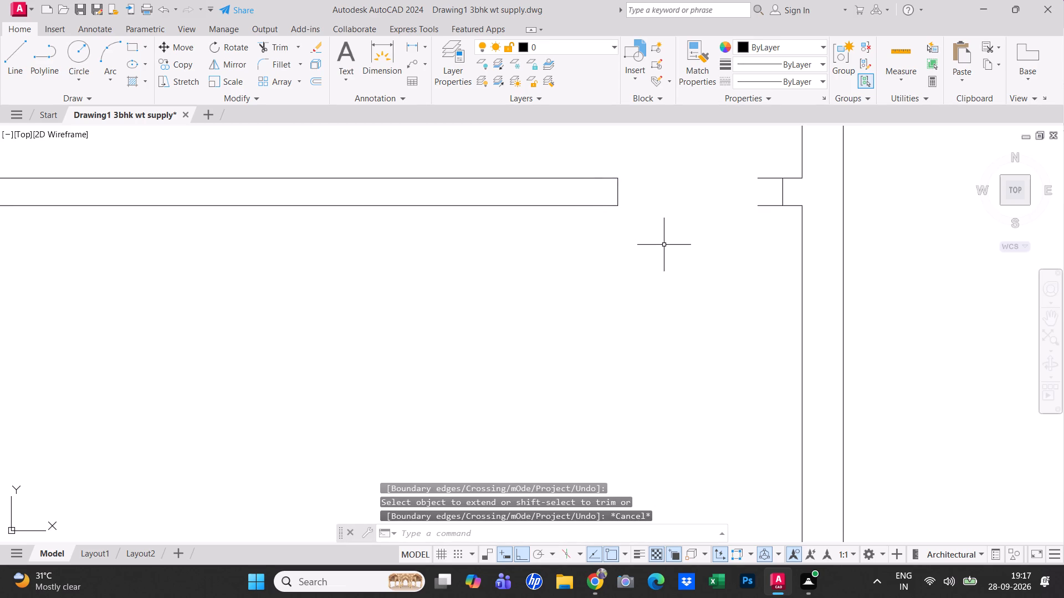
Trim the two stub lines that overhang into the opening past the outer-wall-side jamb line.
{"action": "key", "text": "t"}
{"action": "key", "text": "r"}
{"action": "key", "text": "space"}
{"action": "left_click_drag", "start_coordinate": [775, 245], "coordinate": [772, 239]}
{"action": "left_click", "coordinate": [765, 157]}
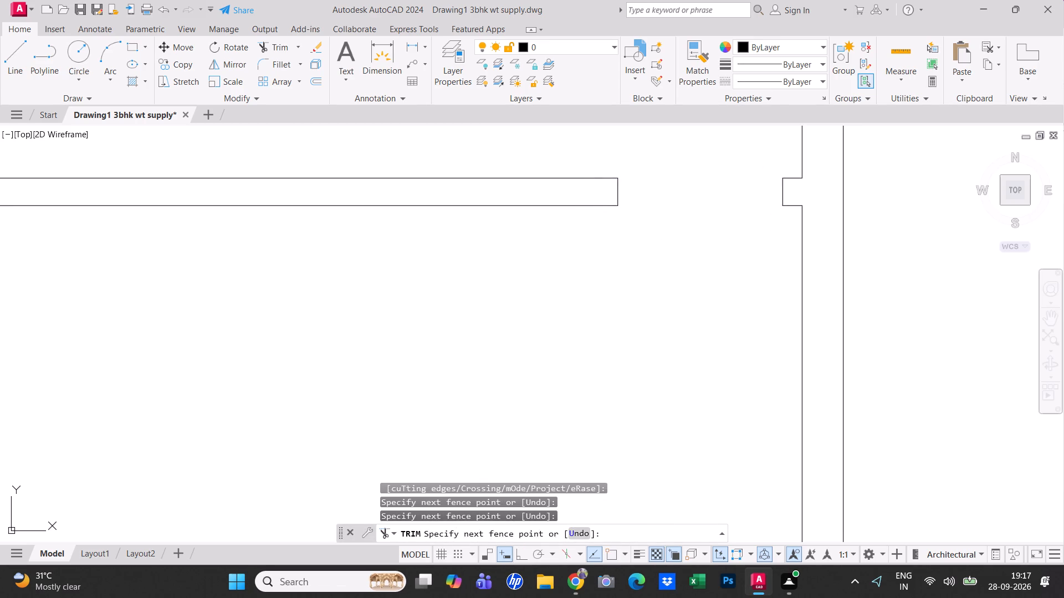
{"action": "scroll", "coordinate": [724, 236], "scroll_direction": "down", "scroll_amount": 1}
{"action": "scroll", "coordinate": [724, 238], "scroll_direction": "up", "scroll_amount": 1}
{"action": "scroll", "coordinate": [724, 240], "scroll_direction": "down", "scroll_amount": 4}
{"action": "middle_click_drag", "start_coordinate": [673, 307], "coordinate": [678, 241]}
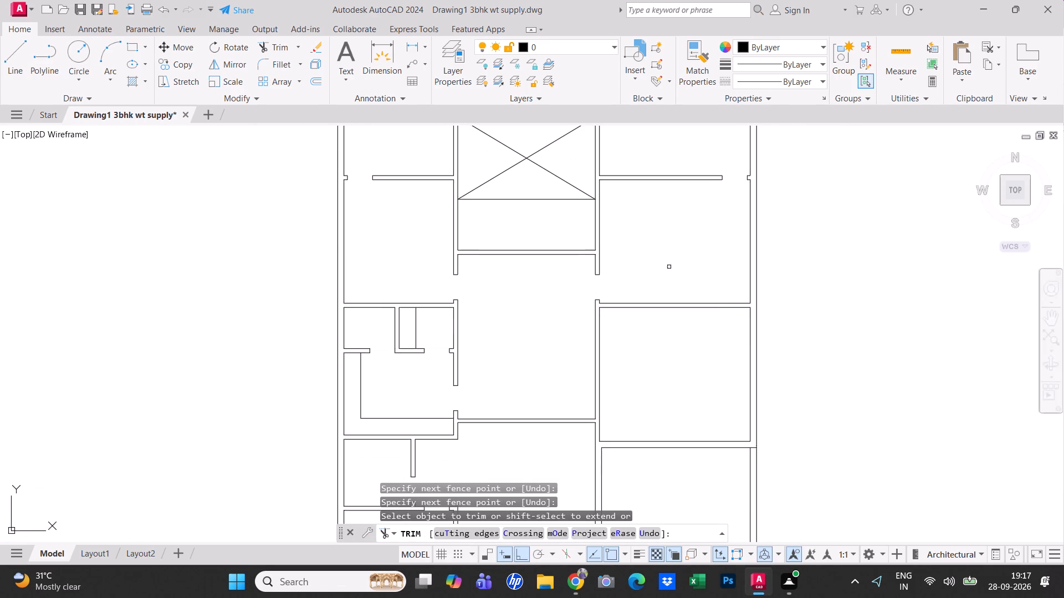
{"action": "middle_click_drag", "start_coordinate": [638, 283], "coordinate": [636, 231]}
{"action": "key", "text": "Escape"}
{"action": "middle_click_drag", "start_coordinate": [640, 283], "coordinate": [639, 251]}
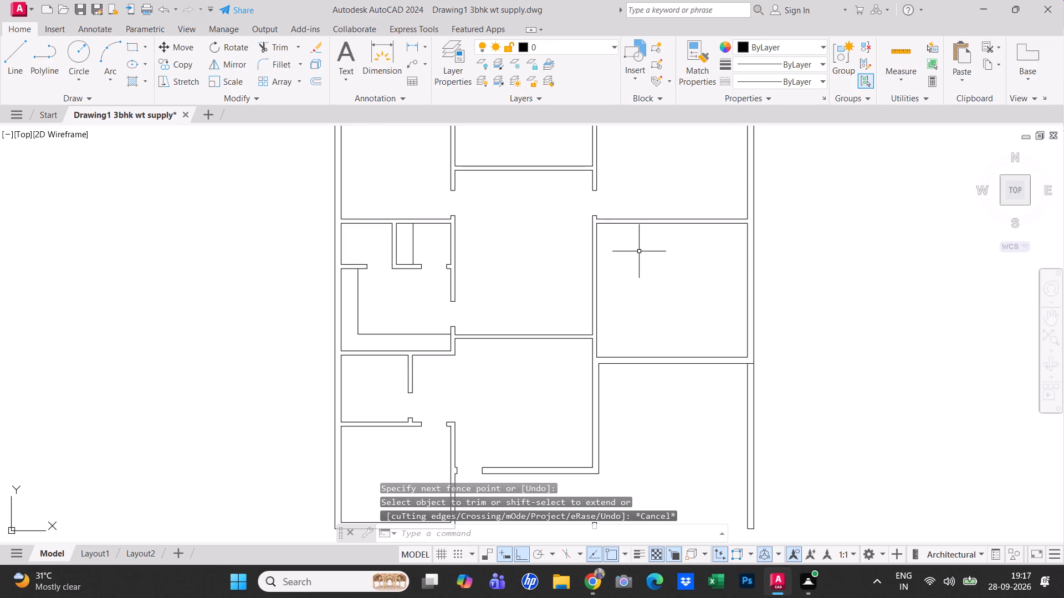
Save the drawing.
{"action": "key", "text": "ctrl+s"}
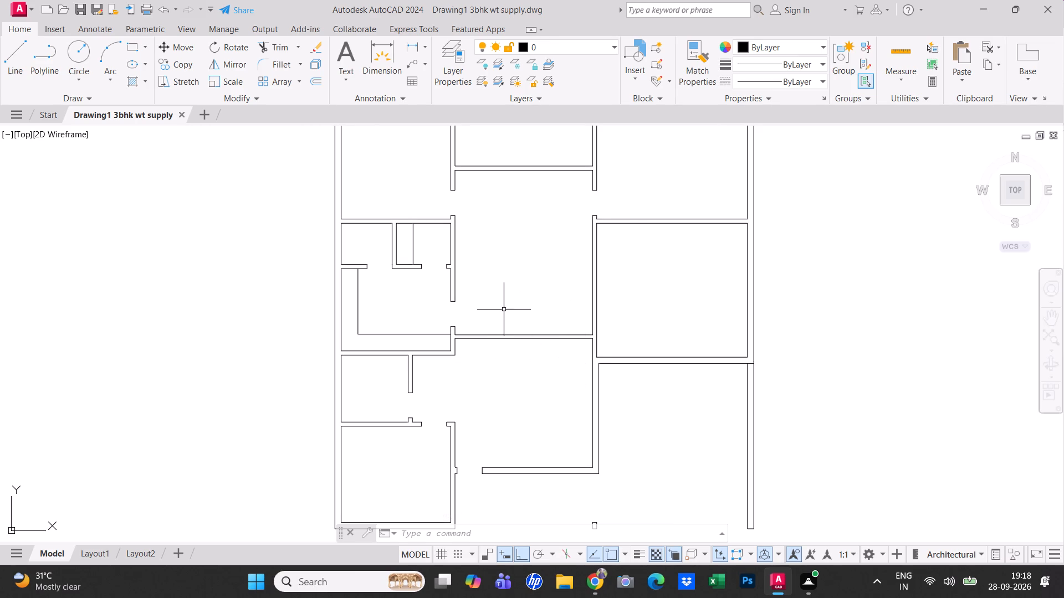
Copy both jamb lines of the central hall's lower-left door straight across onto the hall's right side wall.
{"action": "scroll", "coordinate": [456, 315], "scroll_direction": "up", "scroll_amount": 1}
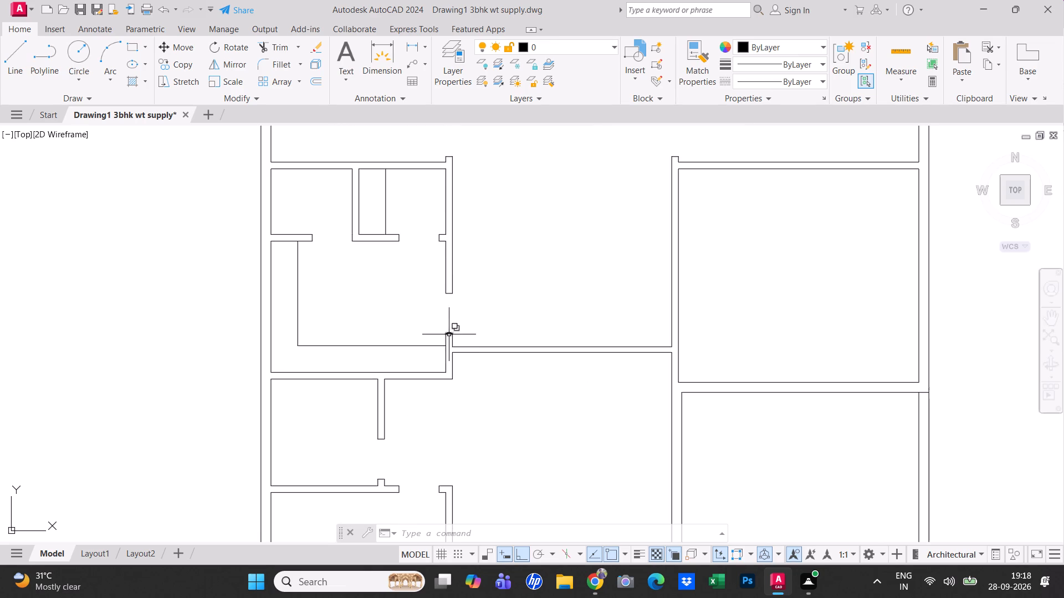
{"action": "left_click", "coordinate": [449, 333]}
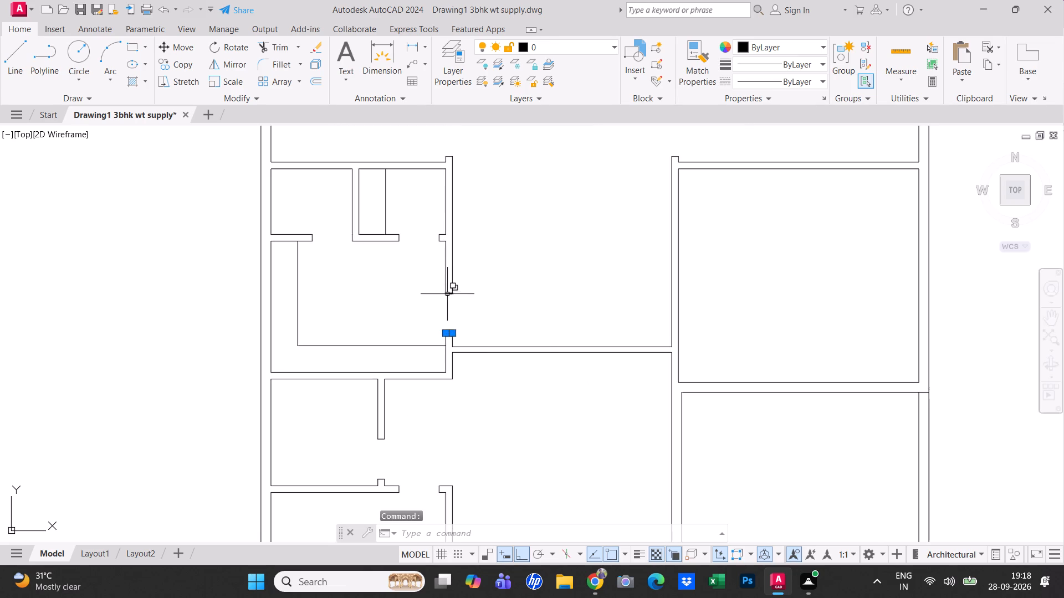
{"action": "left_click", "coordinate": [447, 294]}
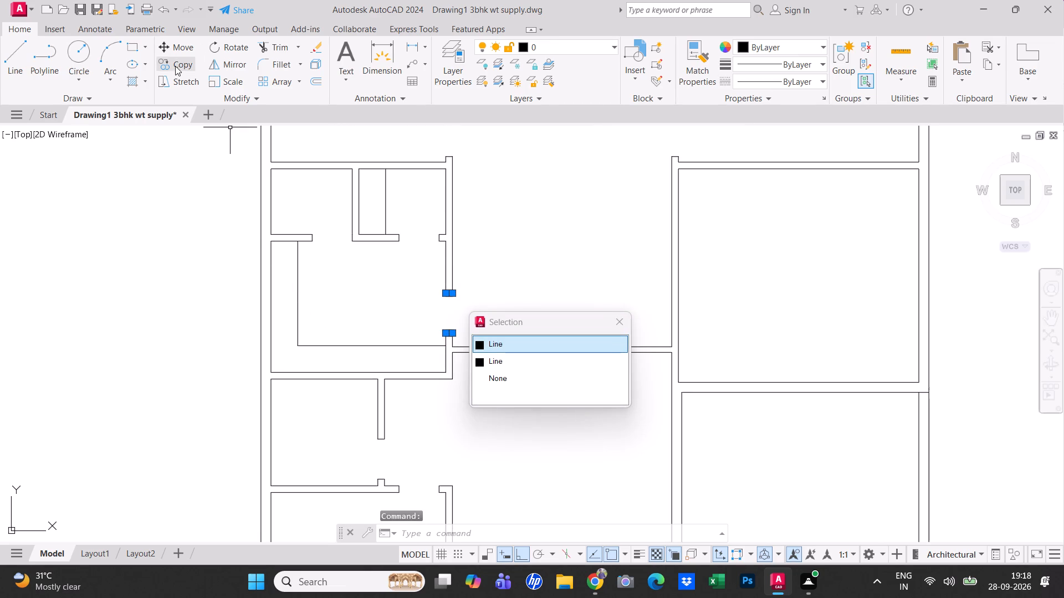
{"action": "left_click", "coordinate": [175, 66]}
{"action": "left_click", "coordinate": [453, 334]}
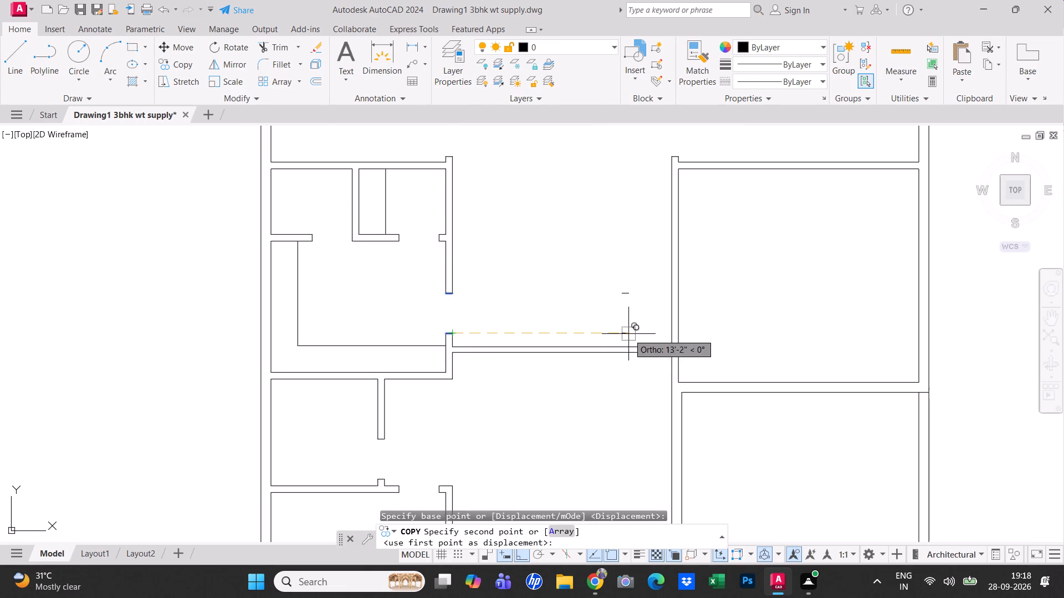
{"action": "left_click", "coordinate": [676, 337]}
{"action": "key", "text": "Escape"}
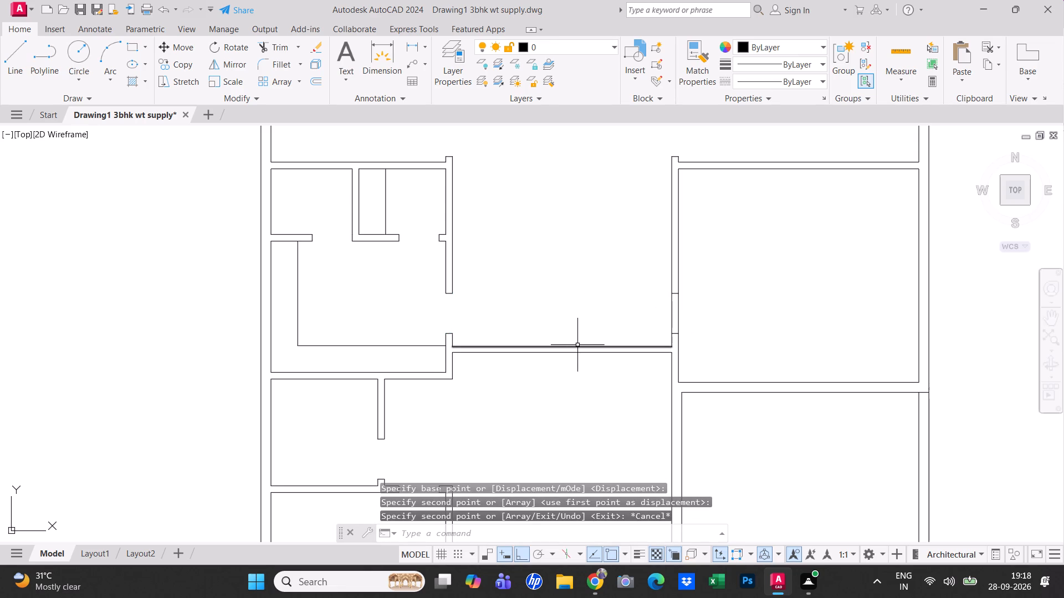
Trim both lines of the hall's right side wall between the copied jamb lines to open the middle-right room's door.
{"action": "key", "text": "t"}
{"action": "key", "text": "r"}
{"action": "key", "text": "space"}
{"action": "left_click", "coordinate": [635, 317]}
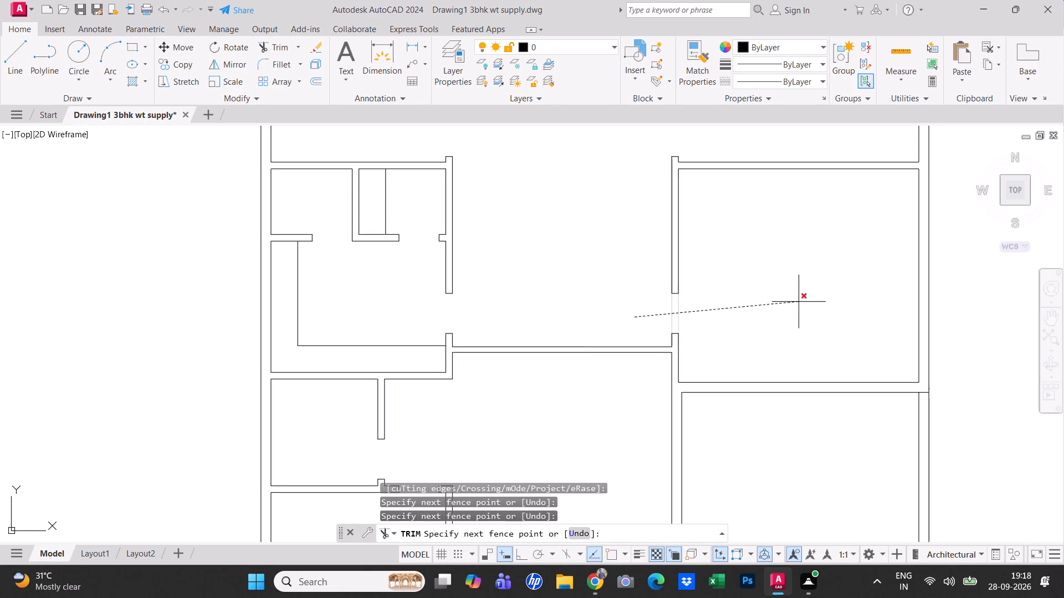
{"action": "left_click", "coordinate": [799, 302]}
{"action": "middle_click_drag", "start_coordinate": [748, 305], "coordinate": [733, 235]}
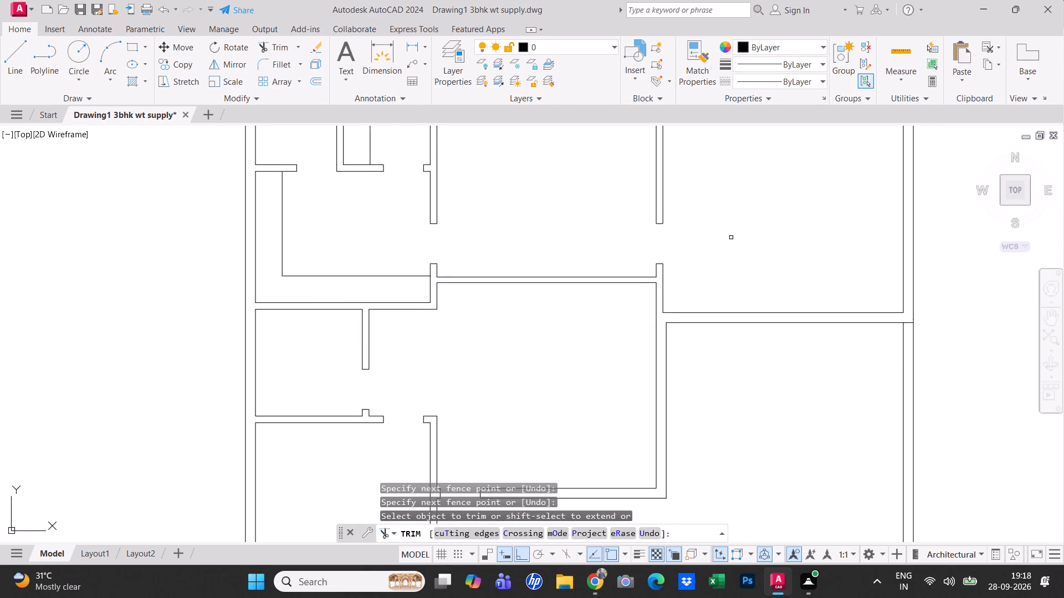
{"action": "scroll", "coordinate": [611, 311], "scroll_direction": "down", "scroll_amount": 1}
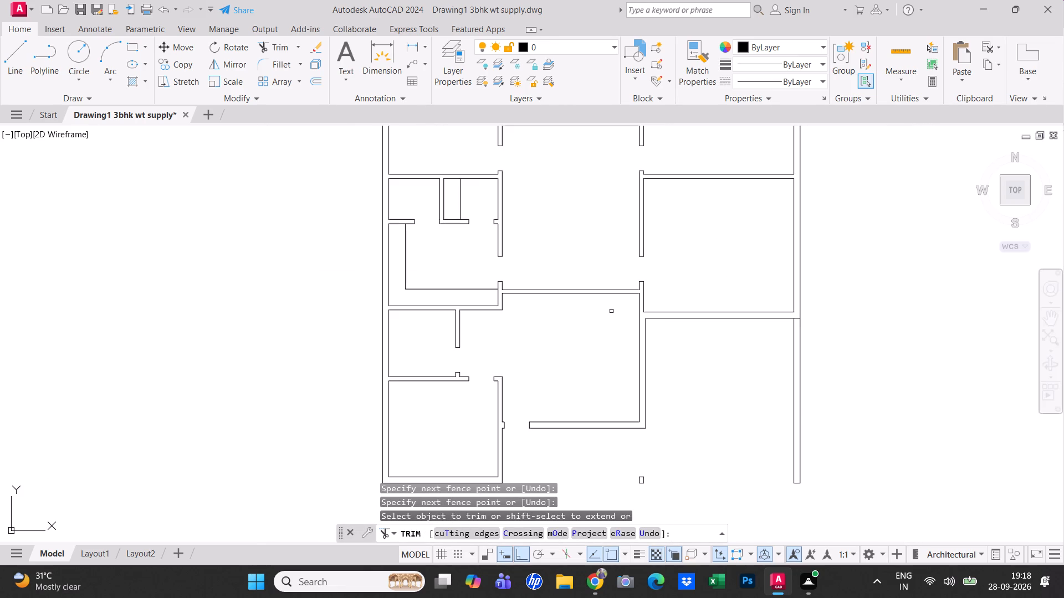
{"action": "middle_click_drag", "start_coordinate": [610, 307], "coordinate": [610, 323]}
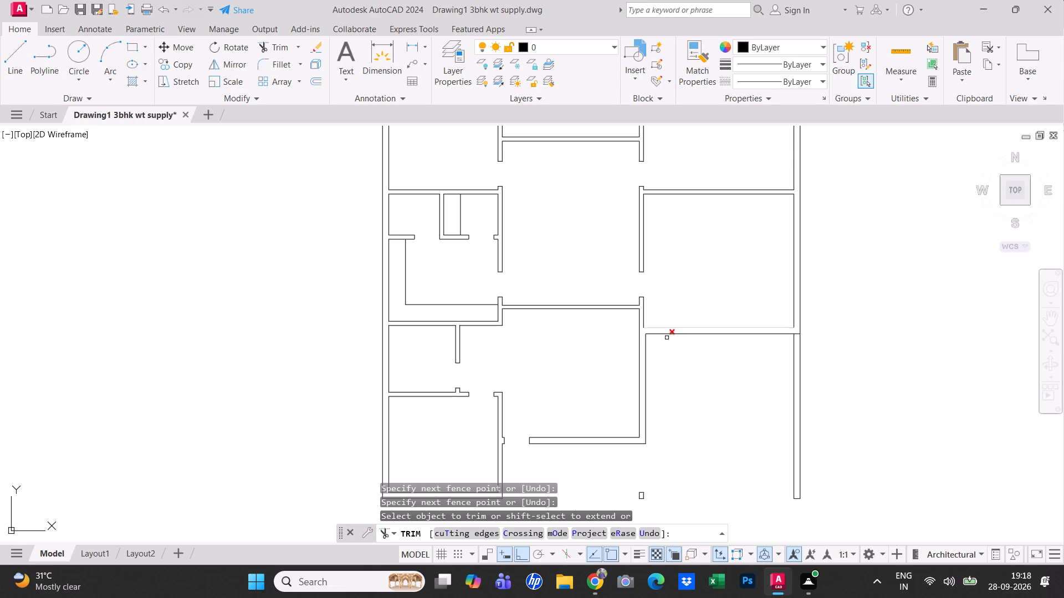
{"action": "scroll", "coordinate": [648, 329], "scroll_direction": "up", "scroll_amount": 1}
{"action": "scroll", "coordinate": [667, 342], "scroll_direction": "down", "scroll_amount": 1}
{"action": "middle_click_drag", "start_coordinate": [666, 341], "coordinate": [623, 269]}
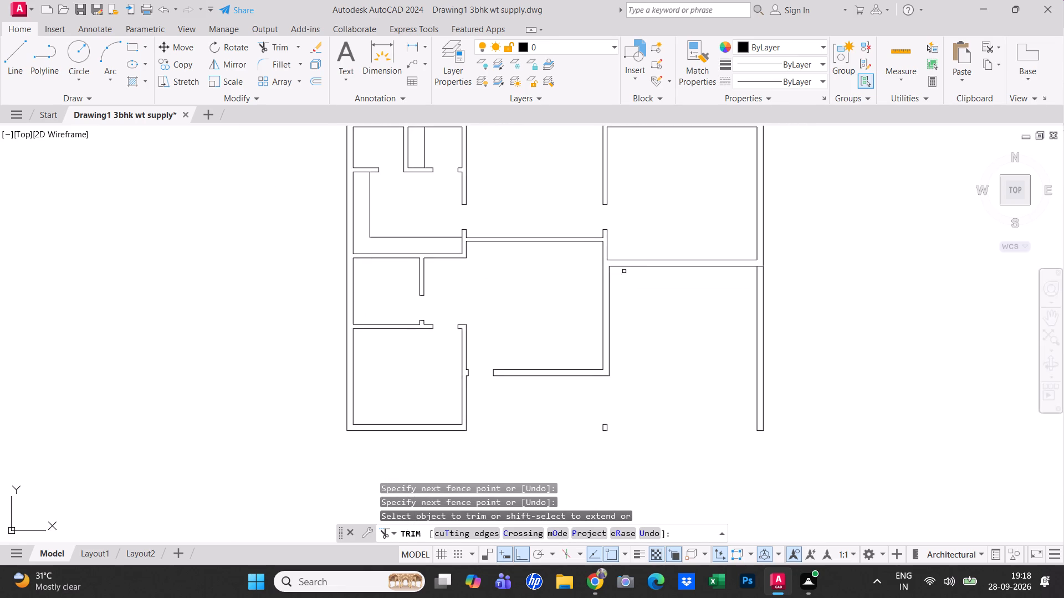
Move both lines of the partition between the middle-right and lower-right rooms 3' down.
{"action": "key", "text": "Escape"}
{"action": "key", "text": "Escape"}
{"action": "left_click", "coordinate": [662, 286]}
{"action": "left_click", "coordinate": [630, 240]}
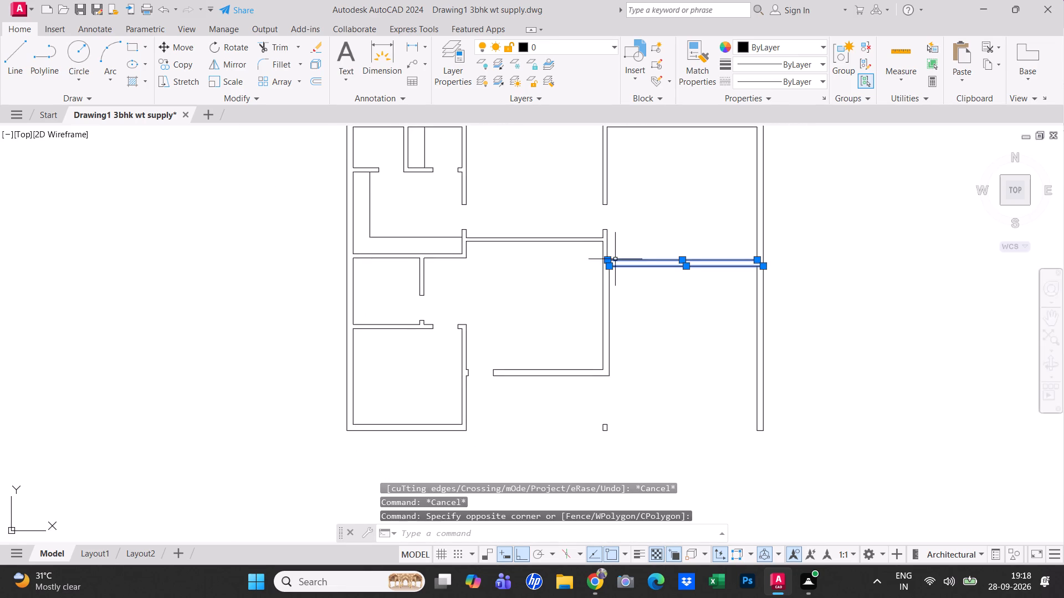
{"action": "left_click", "coordinate": [687, 270]}
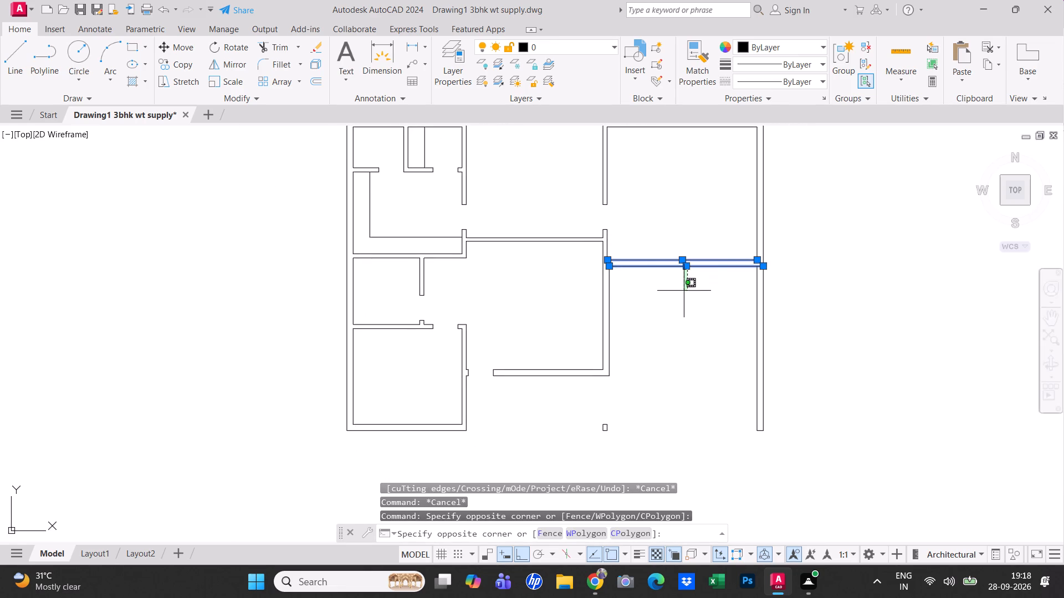
{"action": "key", "text": "Escape"}
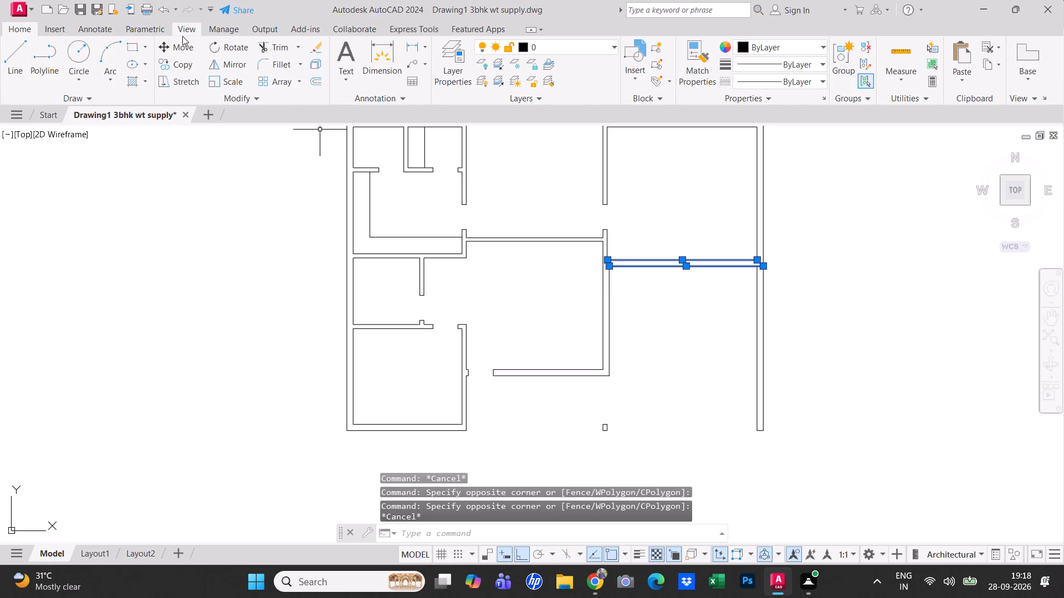
{"action": "left_click", "coordinate": [182, 36]}
{"action": "left_click", "coordinate": [25, 27]}
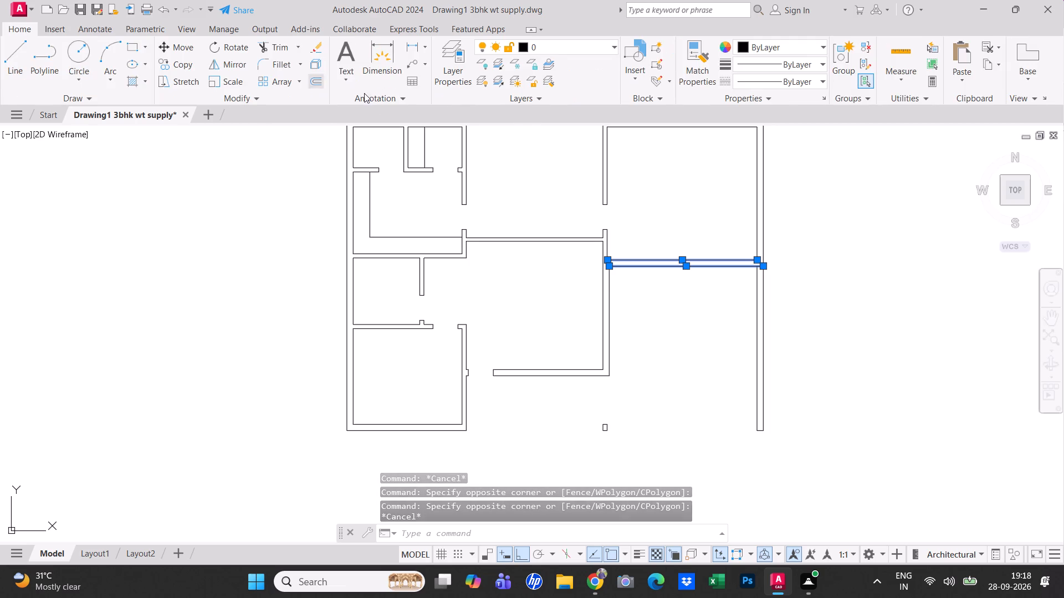
{"action": "left_click", "coordinate": [176, 45]}
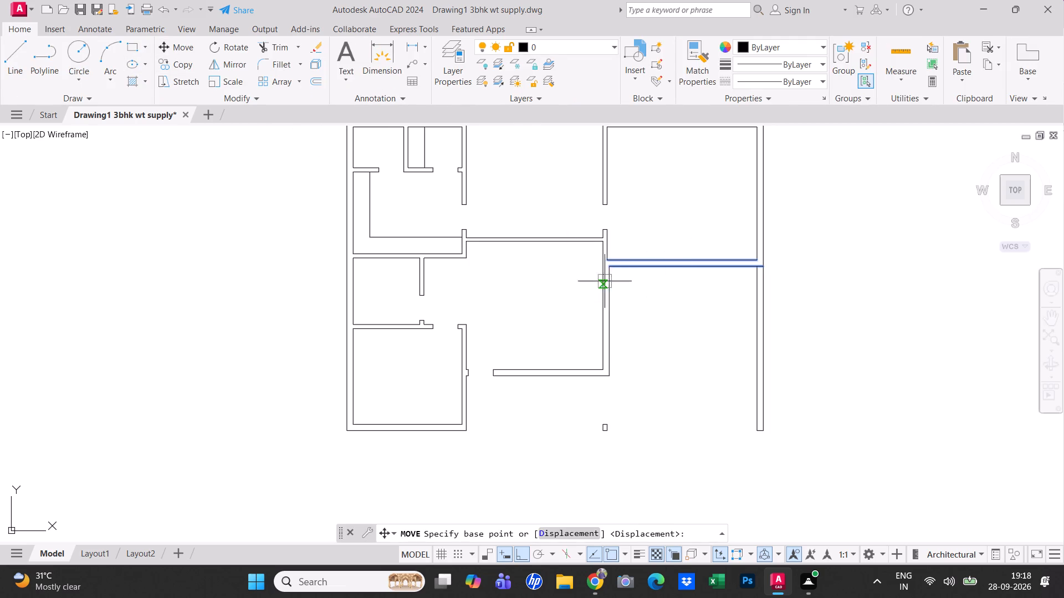
{"action": "scroll", "coordinate": [622, 276], "scroll_direction": "up", "scroll_amount": 1}
{"action": "left_click", "coordinate": [719, 259]}
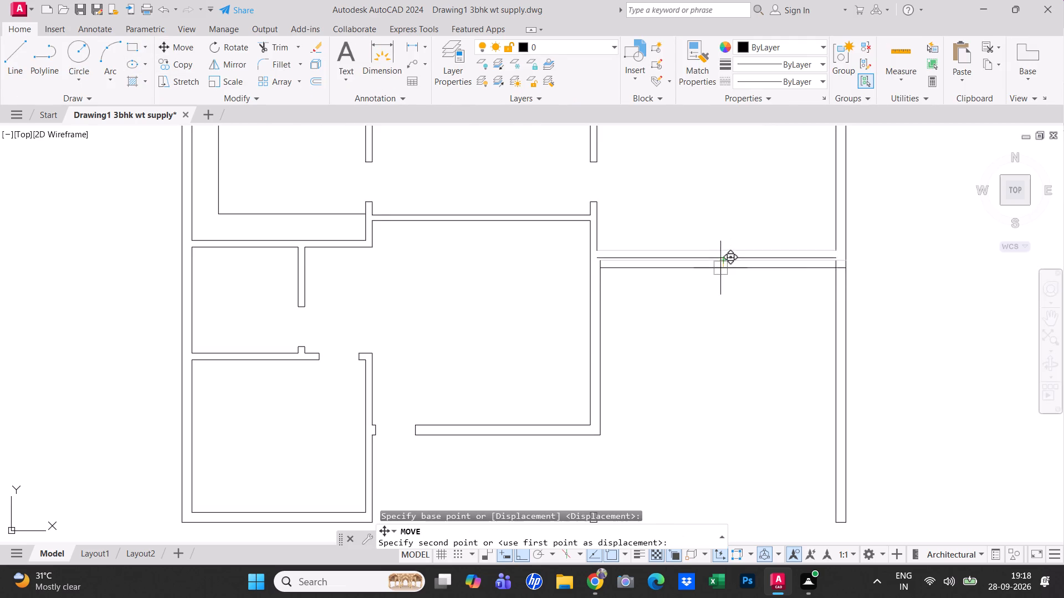
{"action": "type", "text": "3'"}
{"action": "key", "text": "Return"}
{"action": "key", "text": "Escape"}
{"action": "key", "text": "Escape"}
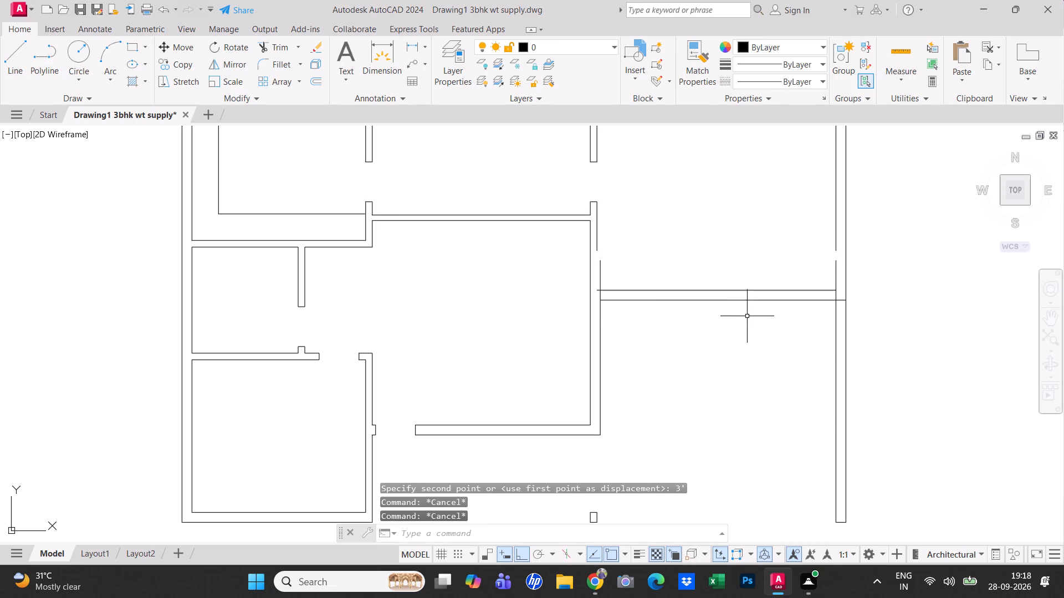
{"action": "key", "text": "Escape"}
Join the two inner-face segments of the right outer wall across the gap left at the partition's old position.
{"action": "left_click", "coordinate": [840, 275]}
{"action": "left_click", "coordinate": [831, 248]}
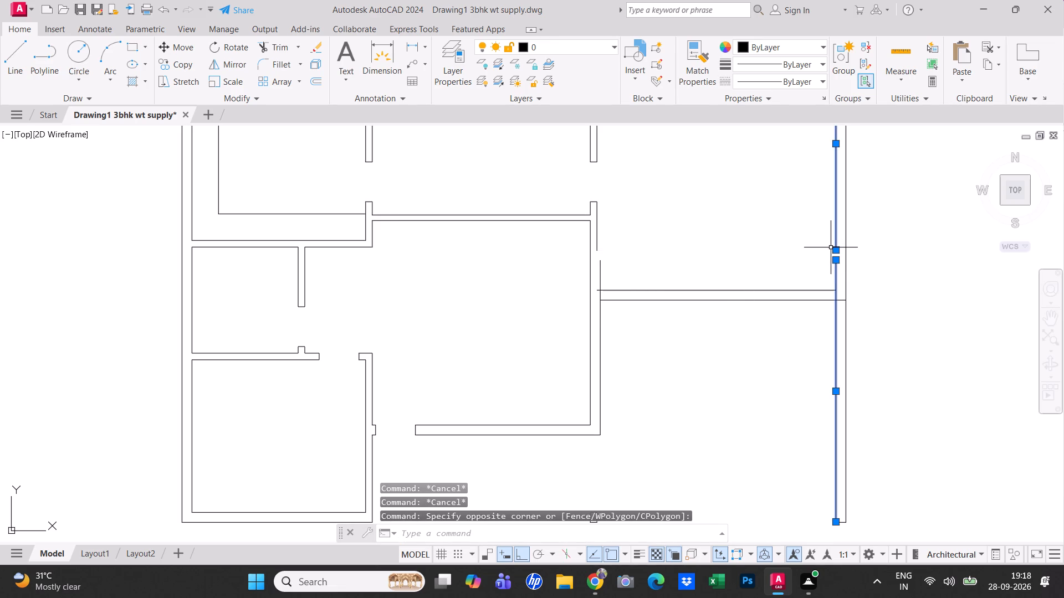
{"action": "type", "text": "j"}
{"action": "key", "text": "space"}
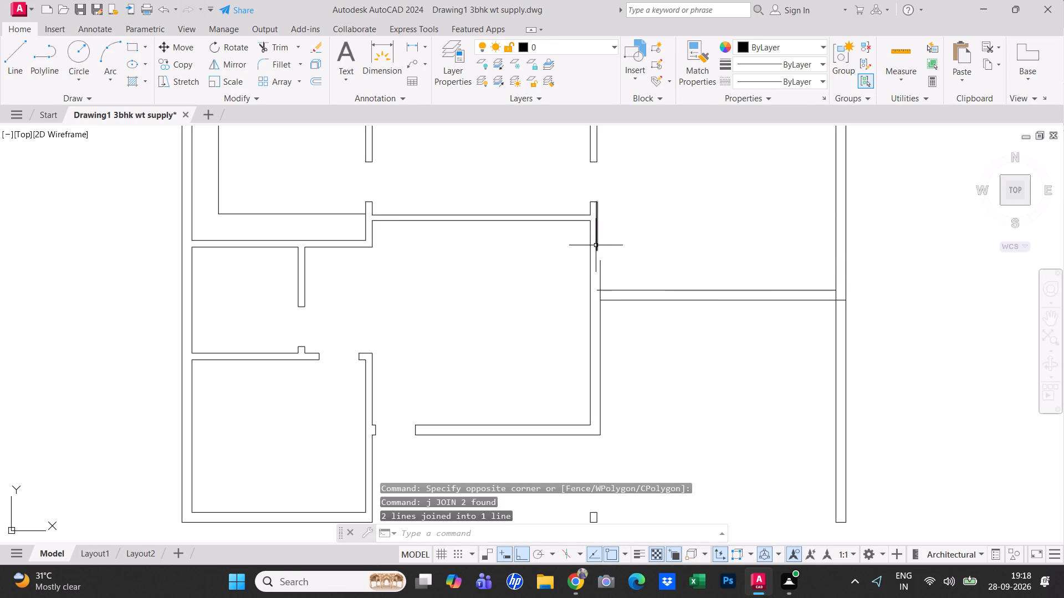
Erase the short room-side wall line below the middle-right room's door and fillet the lower jamb line to the thicker wall's outer line.
{"action": "left_click", "coordinate": [596, 245]}
{"action": "type", "text": "e"}
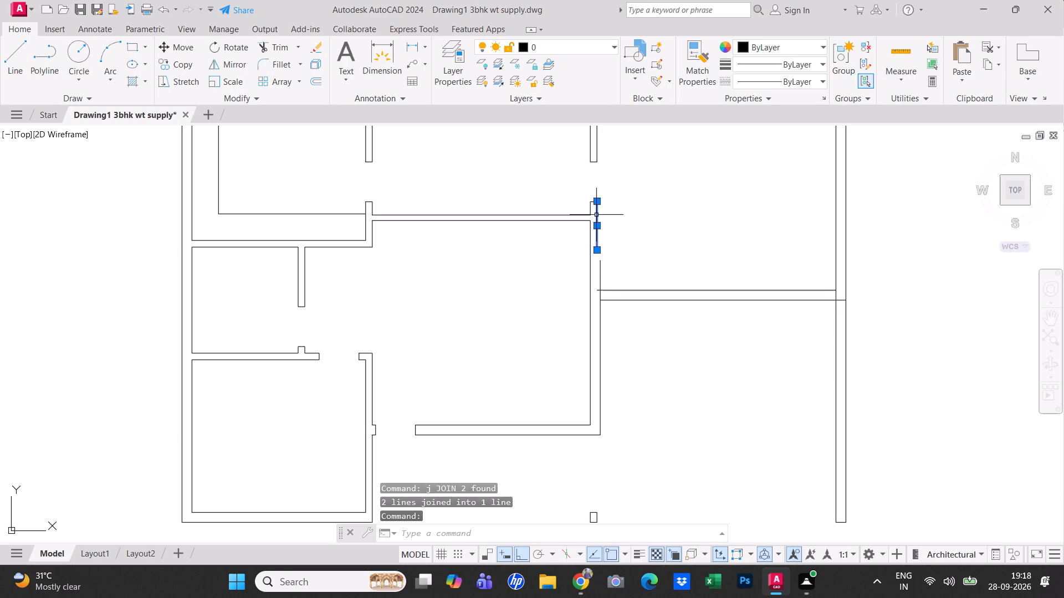
{"action": "key", "text": "space"}
{"action": "type", "text": "f"}
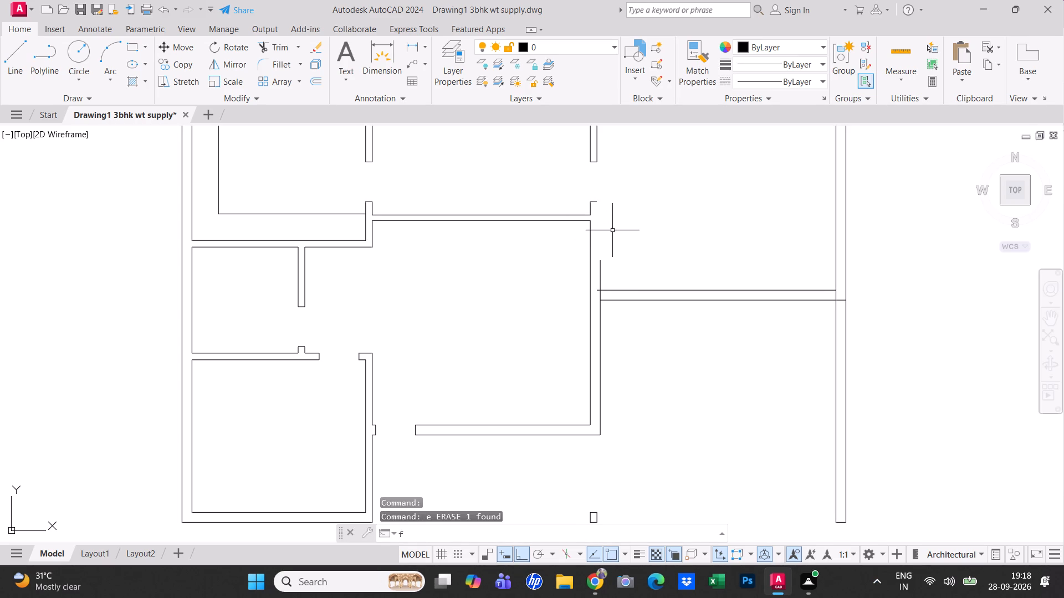
{"action": "key", "text": "space"}
{"action": "left_click", "coordinate": [596, 202]}
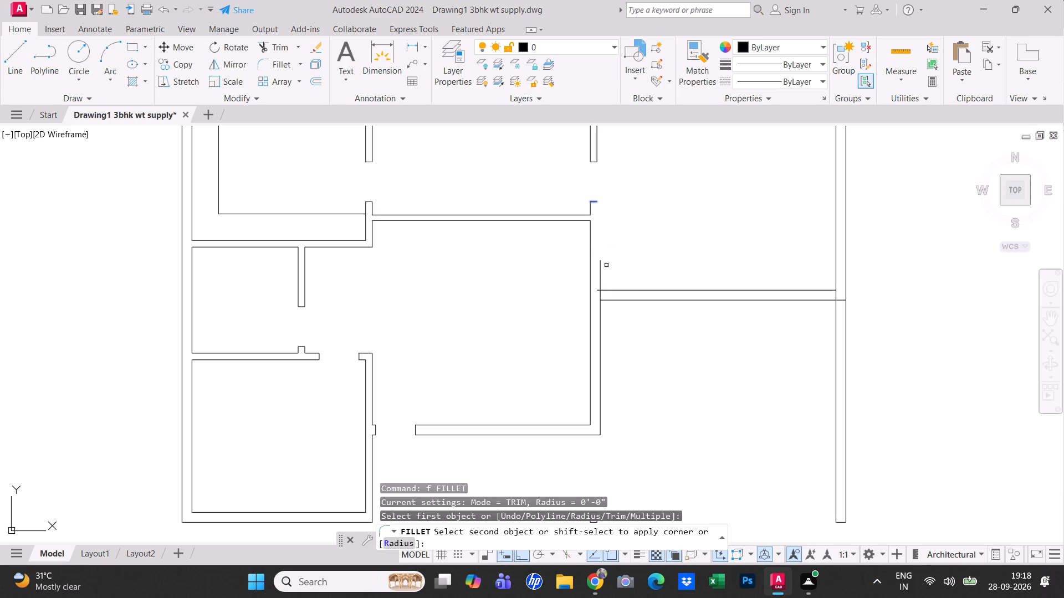
{"action": "left_click", "coordinate": [601, 268]}
{"action": "key", "text": "Escape"}
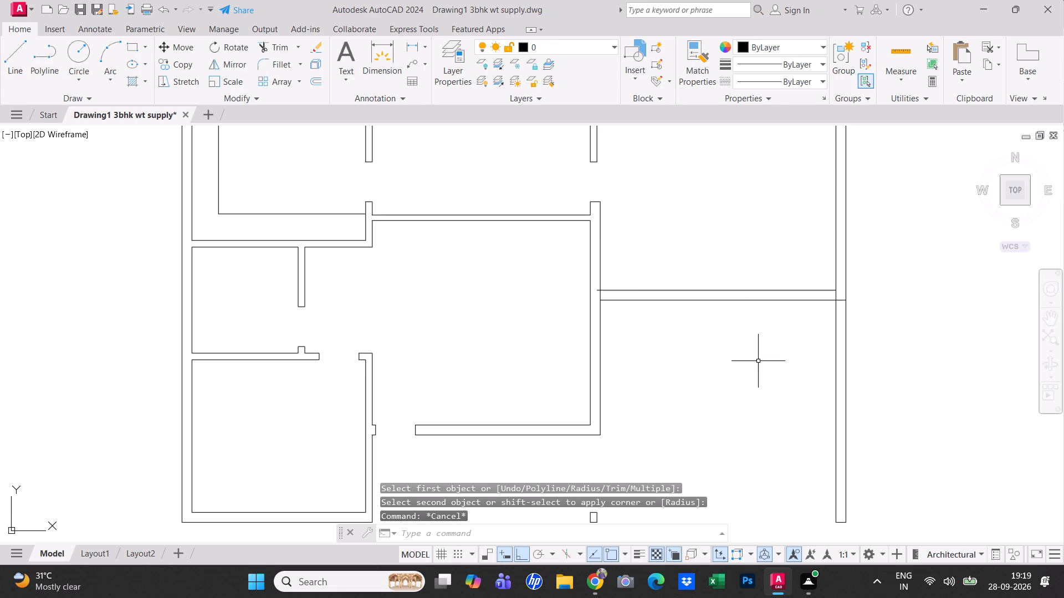
{"action": "key", "text": "Escape"}
Trim the moved partition's overhang into the hall-side wall and the wall line crossing between the partition's two lines.
{"action": "type", "text": "tr"}
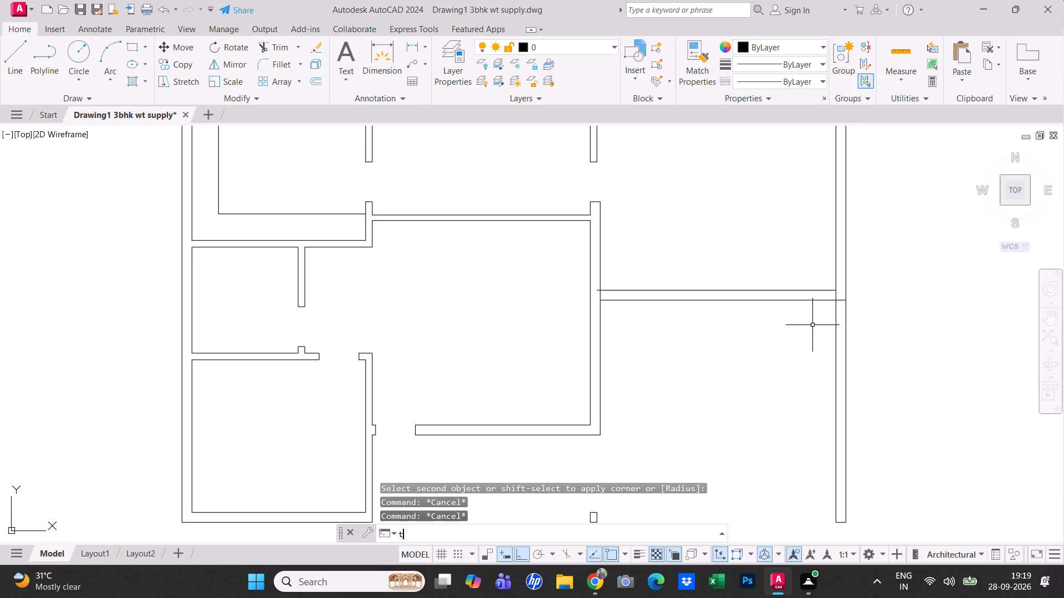
{"action": "key", "text": "space"}
{"action": "scroll", "coordinate": [597, 300], "scroll_direction": "up", "scroll_amount": 2}
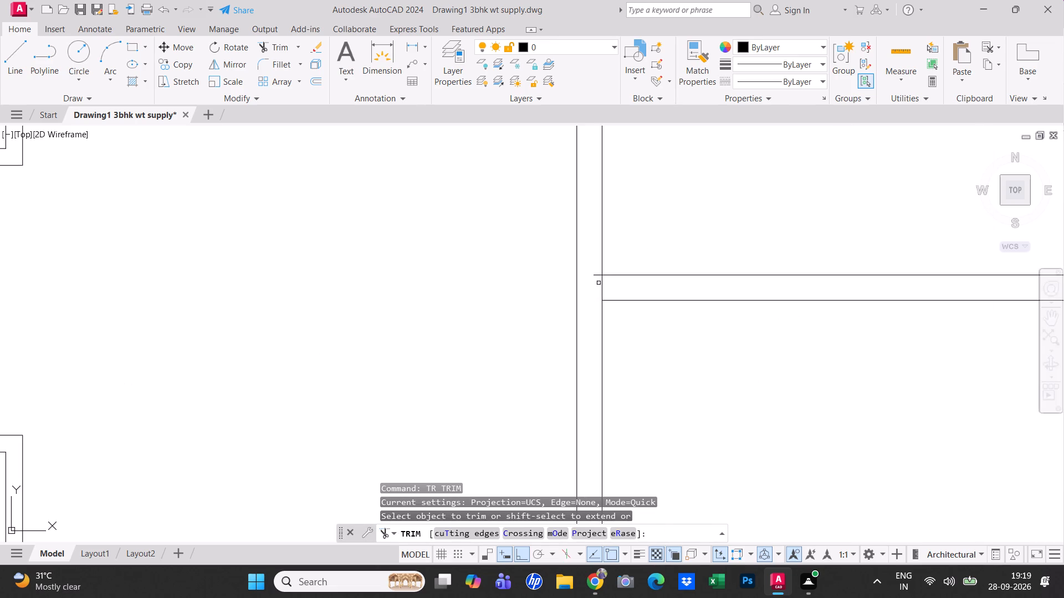
{"action": "left_click", "coordinate": [598, 283]}
{"action": "left_click", "coordinate": [595, 267]}
{"action": "left_click", "coordinate": [602, 289]}
{"action": "scroll", "coordinate": [579, 303], "scroll_direction": "down", "scroll_amount": 3}
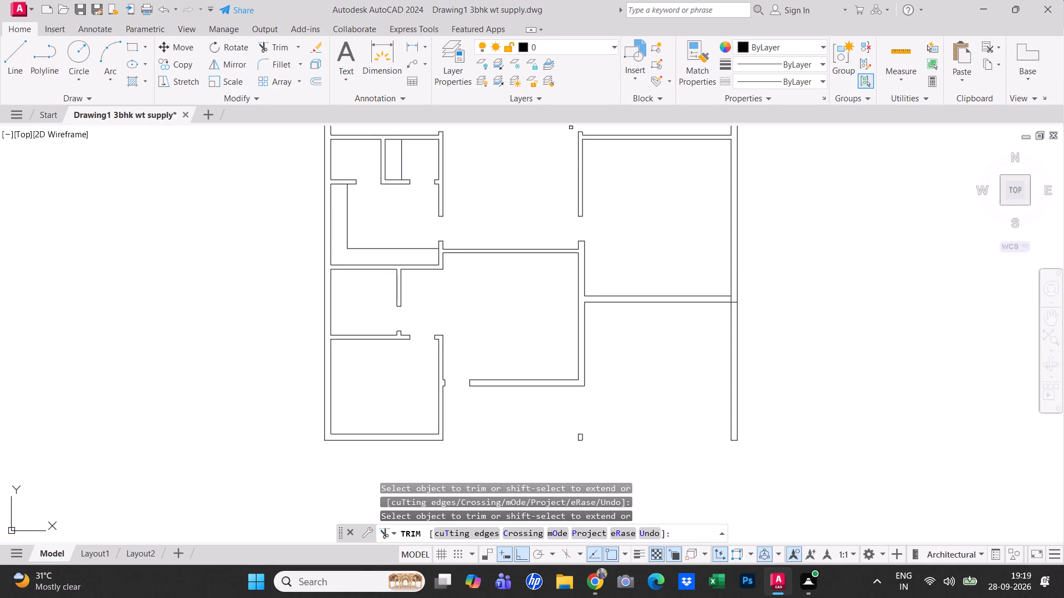
{"action": "scroll", "coordinate": [616, 233], "scroll_direction": "down", "scroll_amount": 2}
{"action": "middle_click_drag", "start_coordinate": [630, 241], "coordinate": [626, 258]}
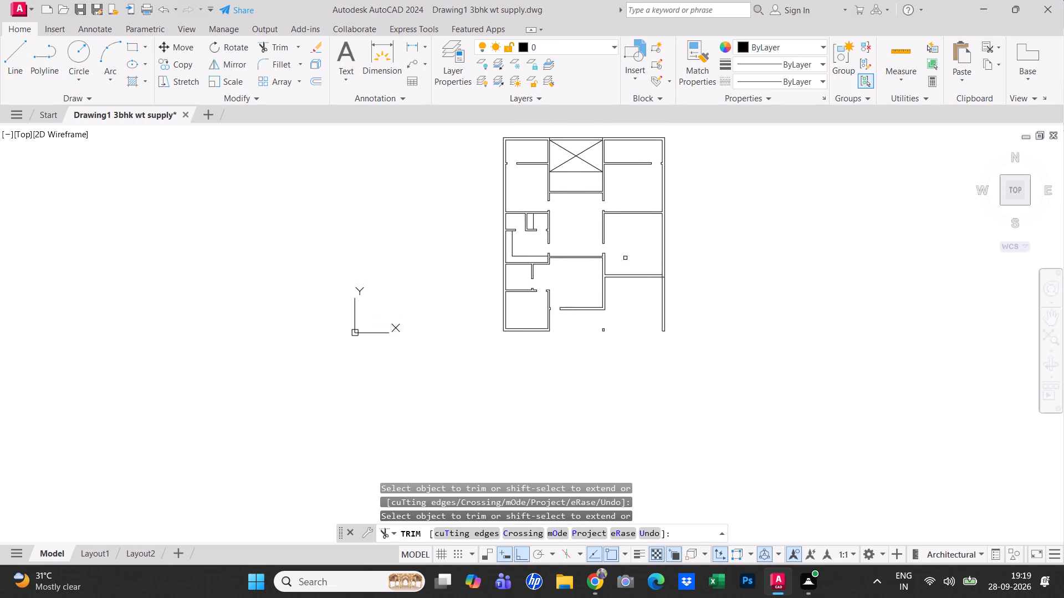
{"action": "scroll", "coordinate": [618, 255], "scroll_direction": "up", "scroll_amount": 1}
{"action": "key", "text": "Escape"}
Move both jamb lines of the middle-right room's door straight down the wall, past the hall's upper partition.
{"action": "scroll", "coordinate": [605, 257], "scroll_direction": "up", "scroll_amount": 2}
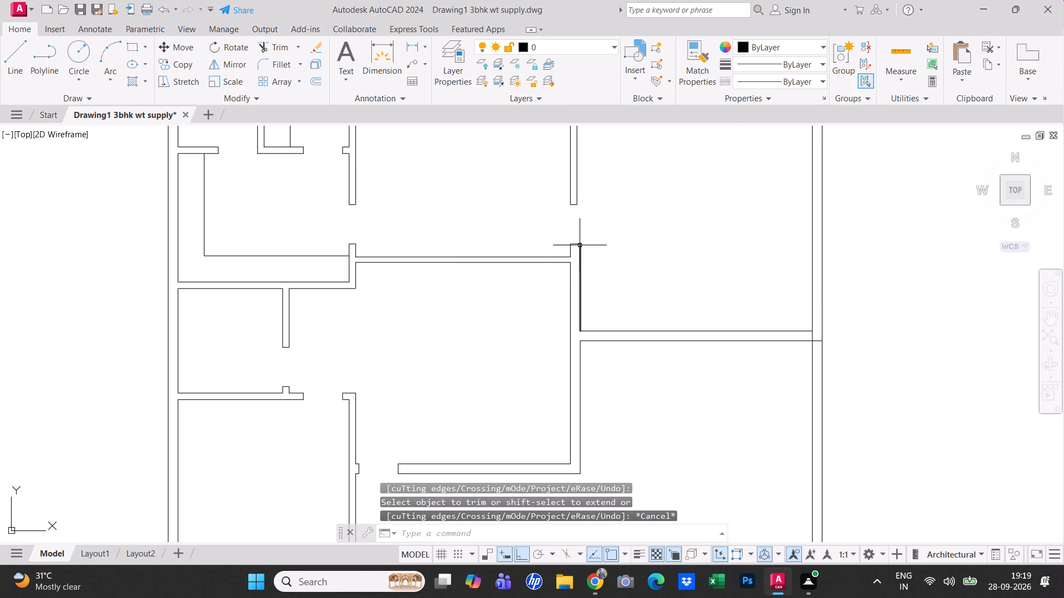
{"action": "left_click", "coordinate": [574, 244]}
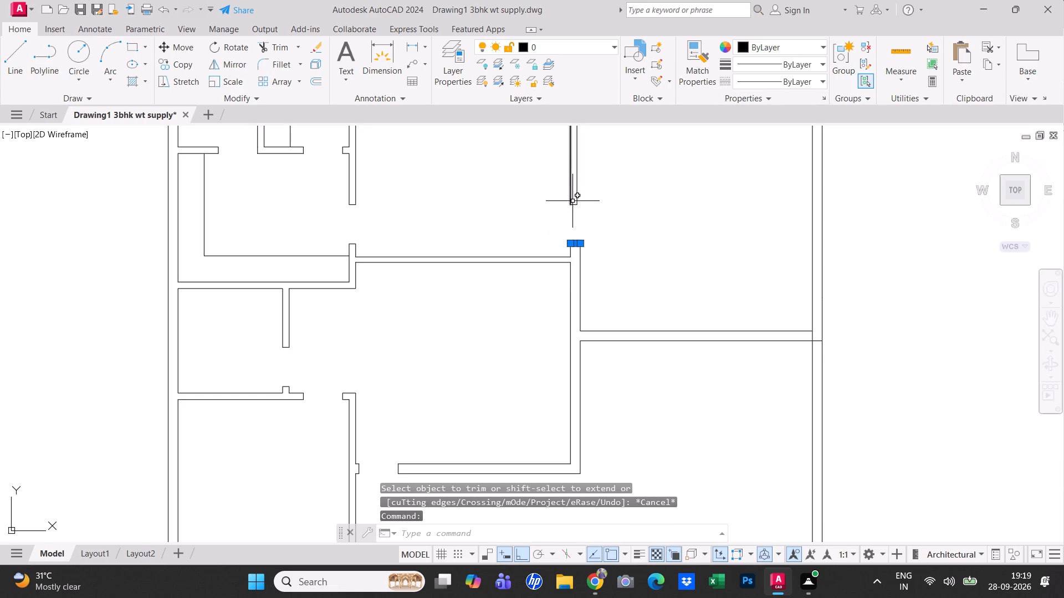
{"action": "left_click", "coordinate": [573, 203]}
{"action": "scroll", "coordinate": [568, 209], "scroll_direction": "up", "scroll_amount": 2}
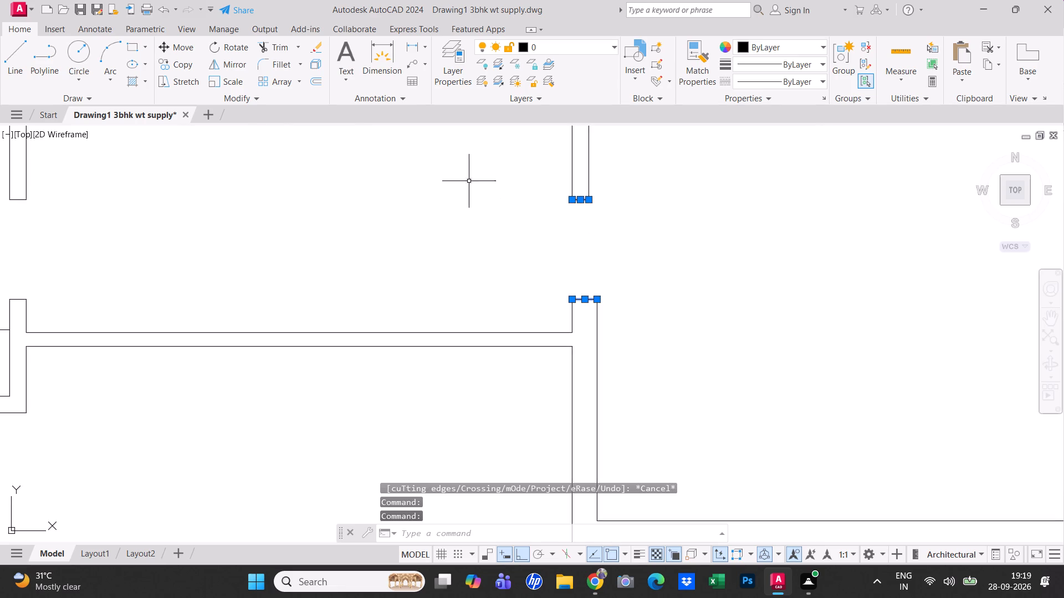
{"action": "left_click", "coordinate": [182, 47]}
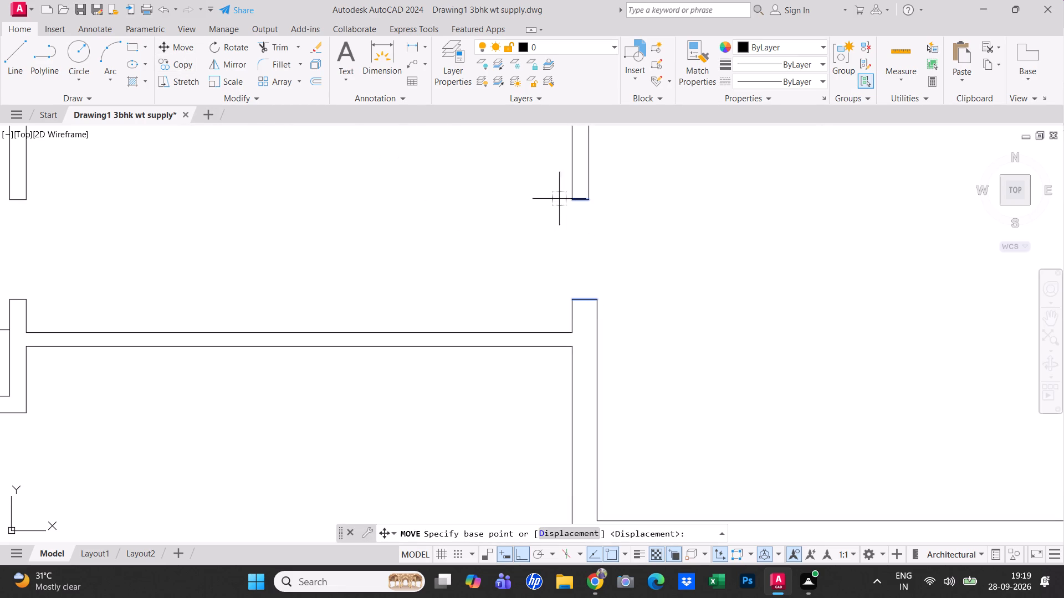
{"action": "left_click", "coordinate": [573, 202]}
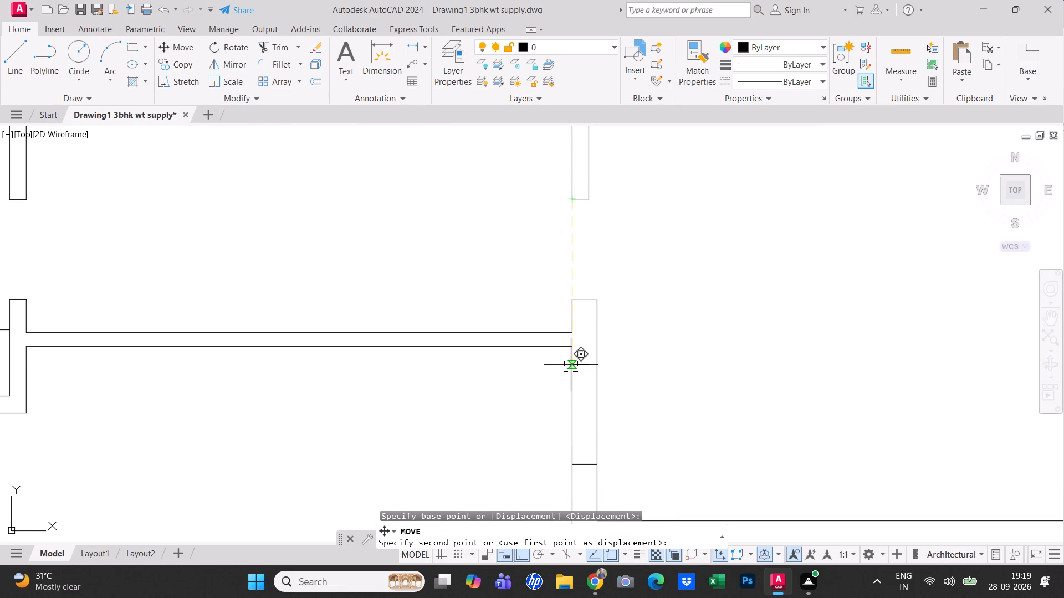
{"action": "left_click", "coordinate": [572, 357]}
Move both jamb lines further down the wall so the lower one sits just above the right-hand rooms' partition.
{"action": "middle_click_drag", "start_coordinate": [590, 332], "coordinate": [578, 204]}
{"action": "middle_click", "coordinate": [610, 278]}
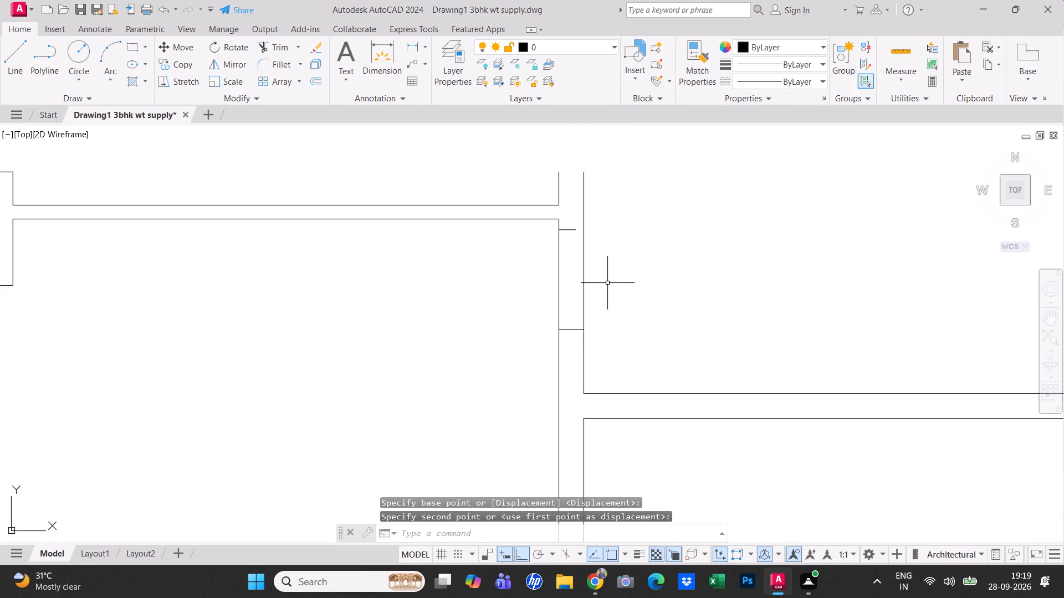
{"action": "left_click", "coordinate": [569, 328]}
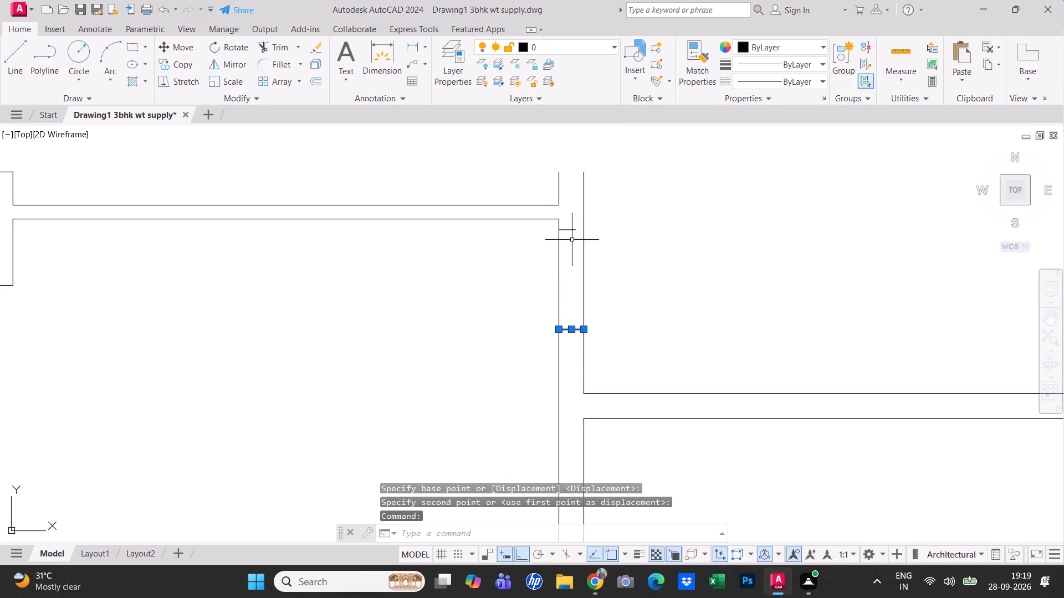
{"action": "left_click", "coordinate": [571, 230]}
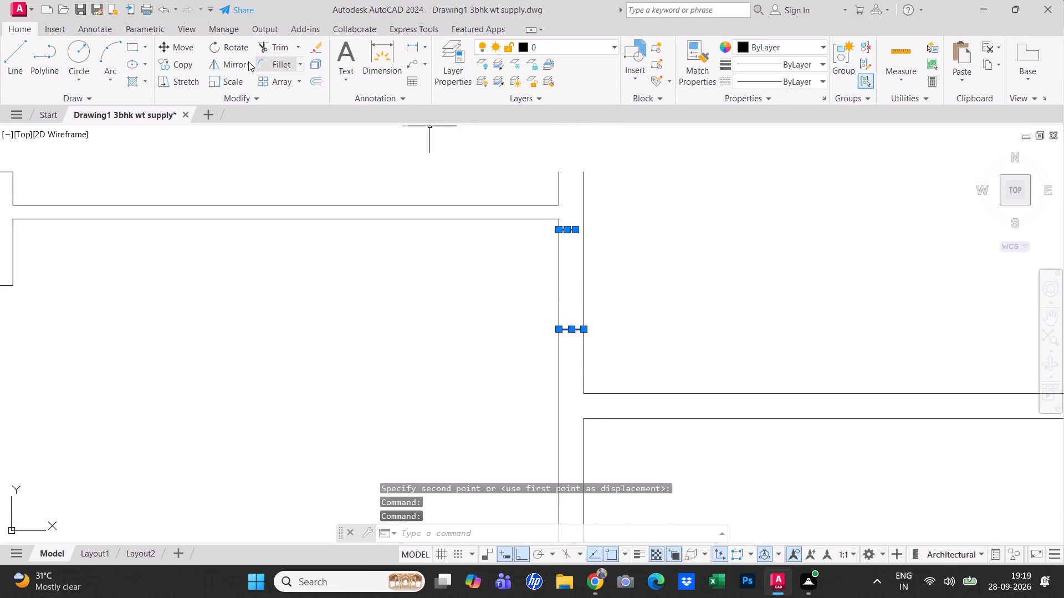
{"action": "left_click", "coordinate": [173, 48]}
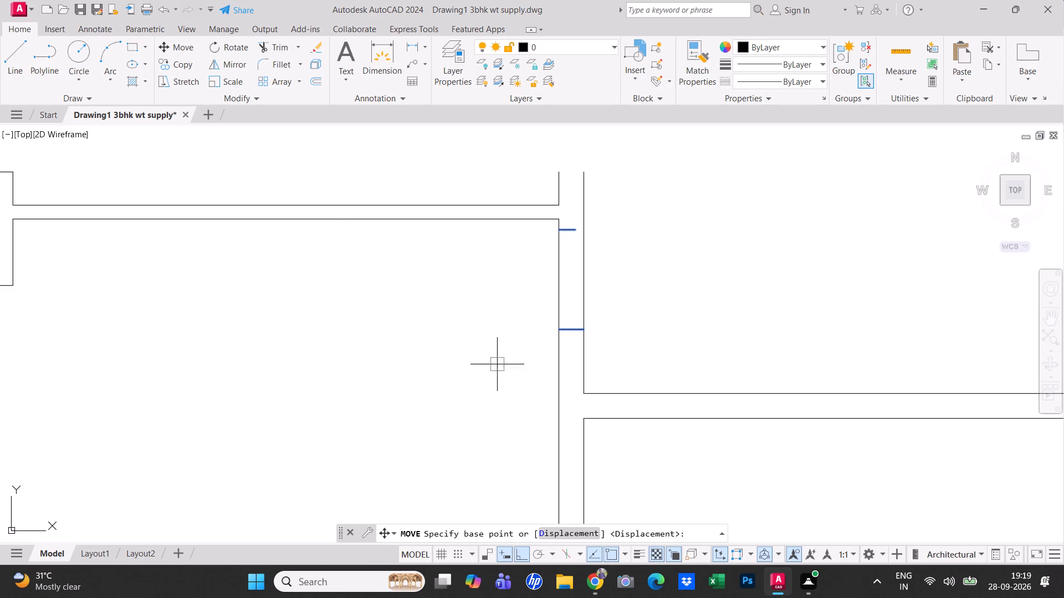
{"action": "left_click", "coordinate": [561, 331]}
{"action": "left_click", "coordinate": [562, 365]}
{"action": "key", "text": "Escape"}
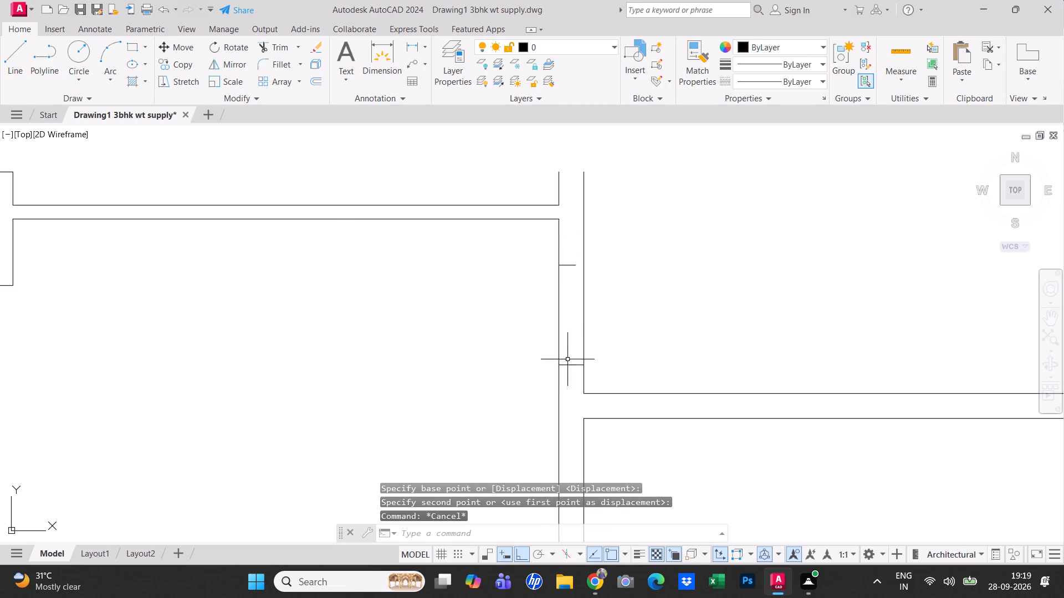
{"action": "key", "text": "Escape"}
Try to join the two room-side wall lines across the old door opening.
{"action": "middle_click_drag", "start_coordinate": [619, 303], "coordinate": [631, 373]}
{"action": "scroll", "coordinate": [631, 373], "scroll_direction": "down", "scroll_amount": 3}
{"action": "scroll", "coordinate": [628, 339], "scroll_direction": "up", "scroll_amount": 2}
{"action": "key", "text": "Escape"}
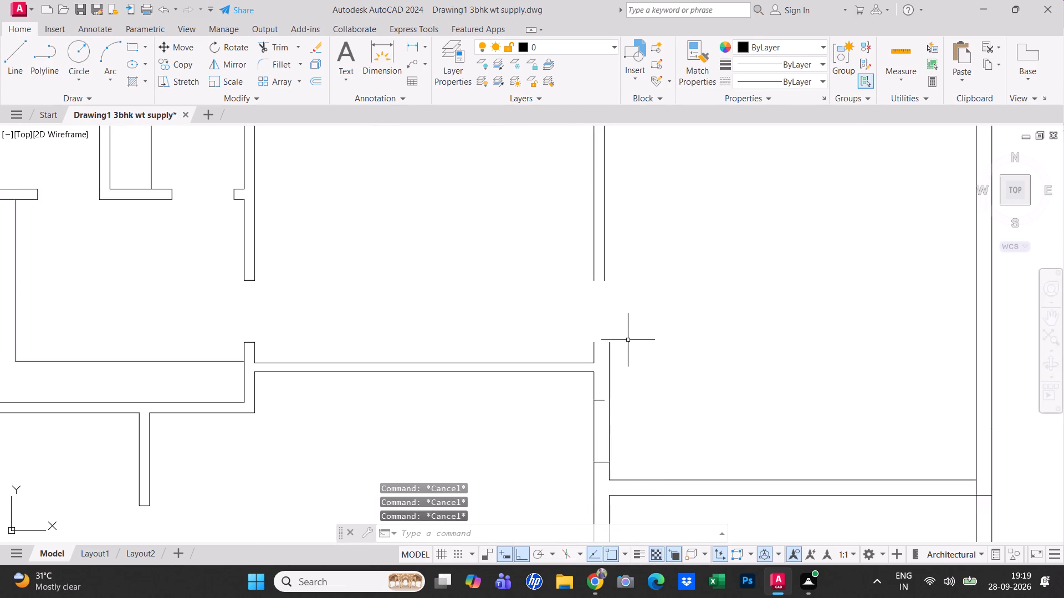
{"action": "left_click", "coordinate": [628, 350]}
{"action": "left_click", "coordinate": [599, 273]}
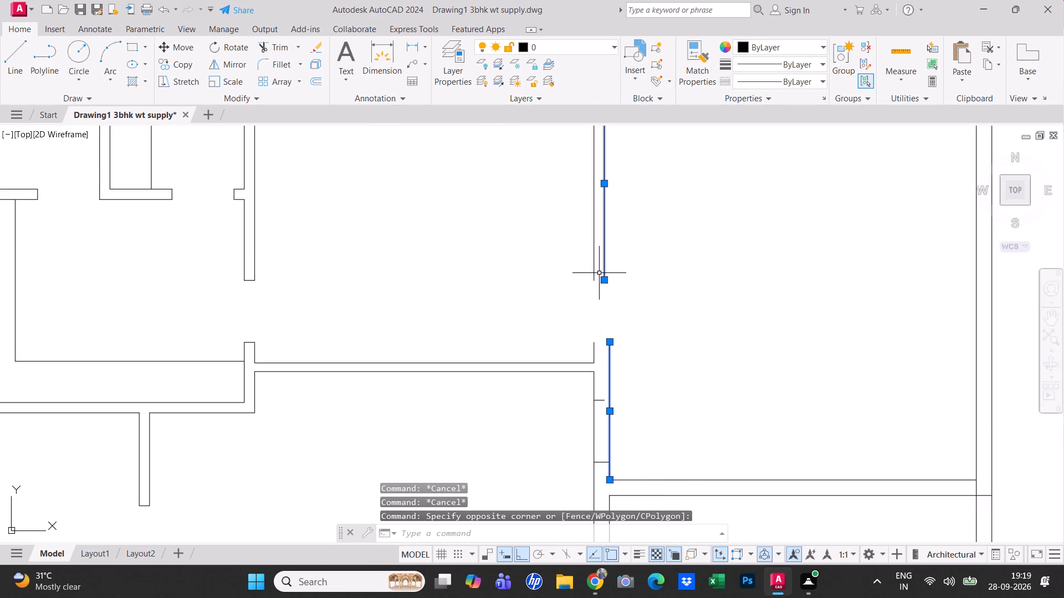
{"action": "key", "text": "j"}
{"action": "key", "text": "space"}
Join the two hall-side wall line segments across the old door opening.
{"action": "left_click", "coordinate": [601, 350]}
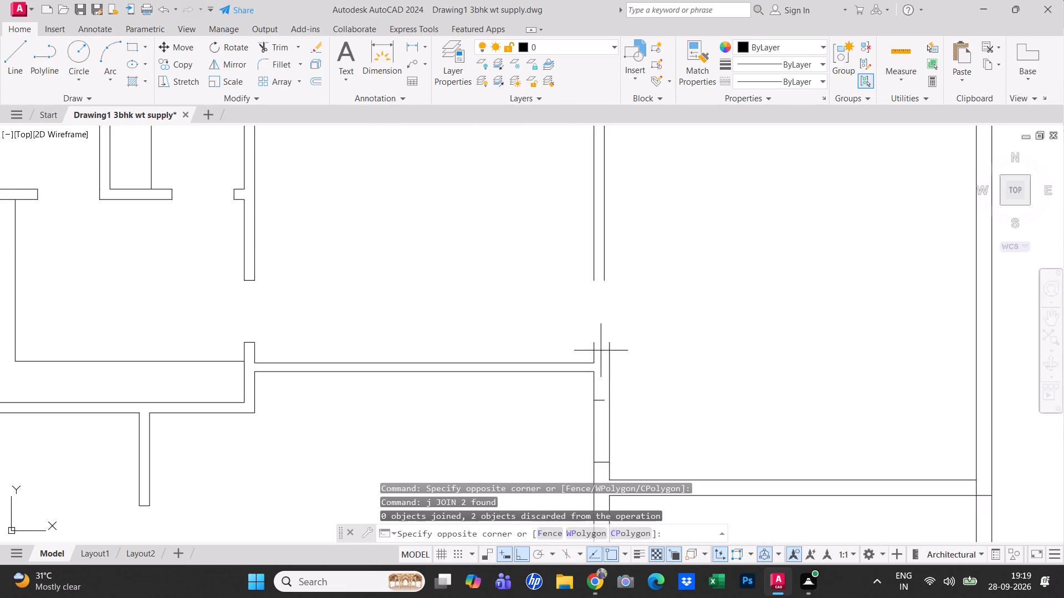
{"action": "left_click", "coordinate": [577, 270]}
{"action": "key", "text": "j"}
{"action": "key", "text": "space"}
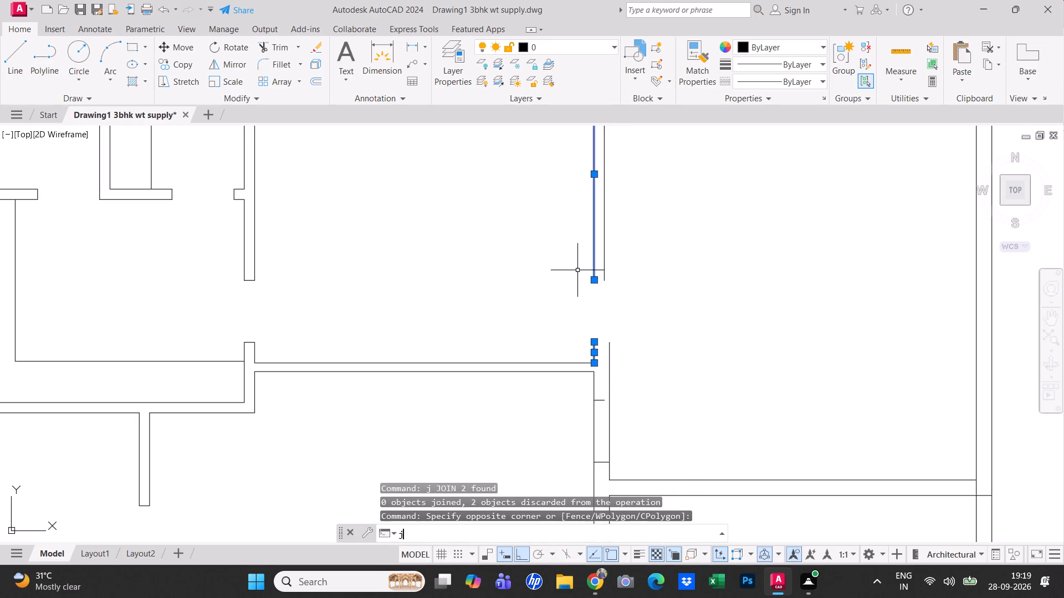
Erase the offset room-side wall line above the partition together with the upper moved jamb line.
{"action": "left_click", "coordinate": [646, 350]}
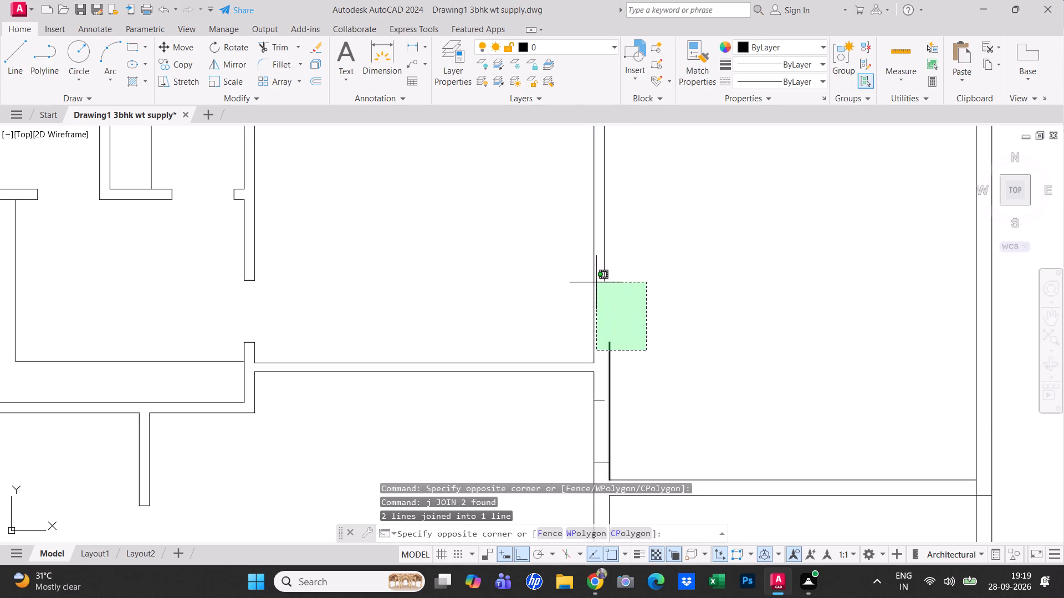
{"action": "scroll", "coordinate": [603, 333], "scroll_direction": "down", "scroll_amount": 2}
{"action": "key", "text": "Escape"}
{"action": "scroll", "coordinate": [613, 374], "scroll_direction": "up", "scroll_amount": 1}
{"action": "middle_click_drag", "start_coordinate": [613, 370], "coordinate": [609, 354]}
{"action": "left_click", "coordinate": [603, 346]}
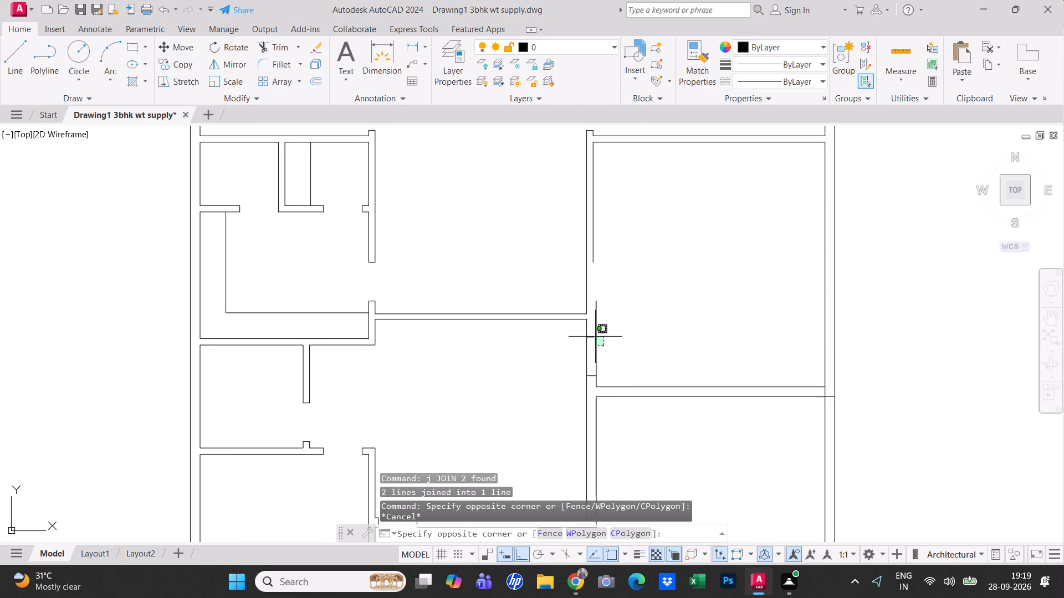
{"action": "left_click", "coordinate": [592, 333]}
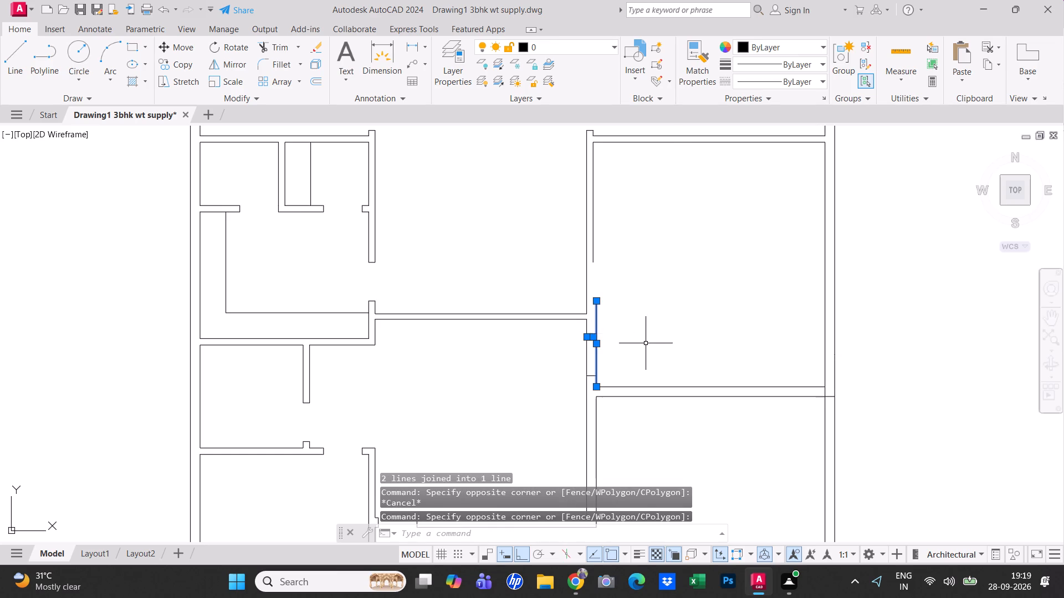
{"action": "type", "text": "e"}
{"action": "key", "text": "space"}
{"action": "key", "text": "Escape"}
Extend the upper right room's inner wall line down to the jamb line just above the right-hand rooms' partition.
{"action": "type", "text": "ex"}
{"action": "key", "text": "space"}
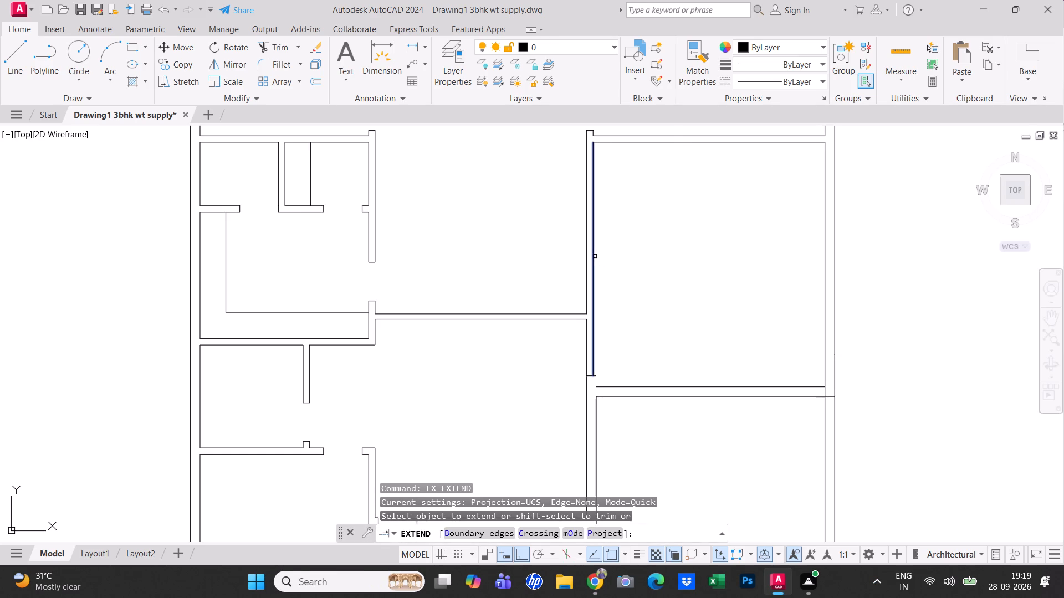
{"action": "left_click", "coordinate": [595, 256]}
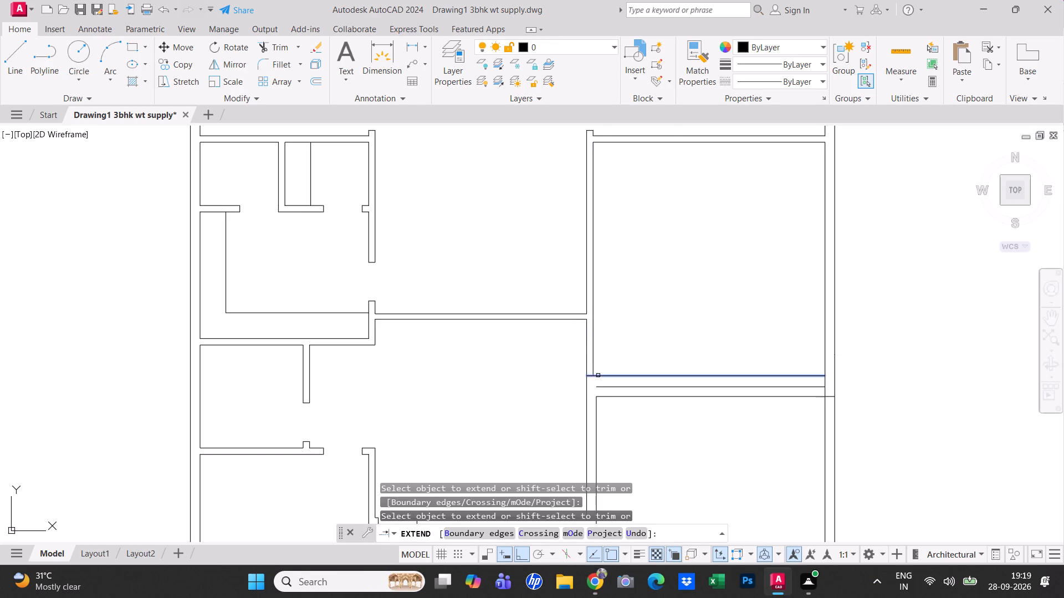
{"action": "key", "text": "Escape"}
{"action": "middle_click_drag", "start_coordinate": [607, 384], "coordinate": [600, 342]}
{"action": "key", "text": "Escape"}
{"action": "key", "text": "Escape"}
{"action": "scroll", "coordinate": [600, 341], "scroll_direction": "up", "scroll_amount": 1}
{"action": "key", "text": "Escape"}
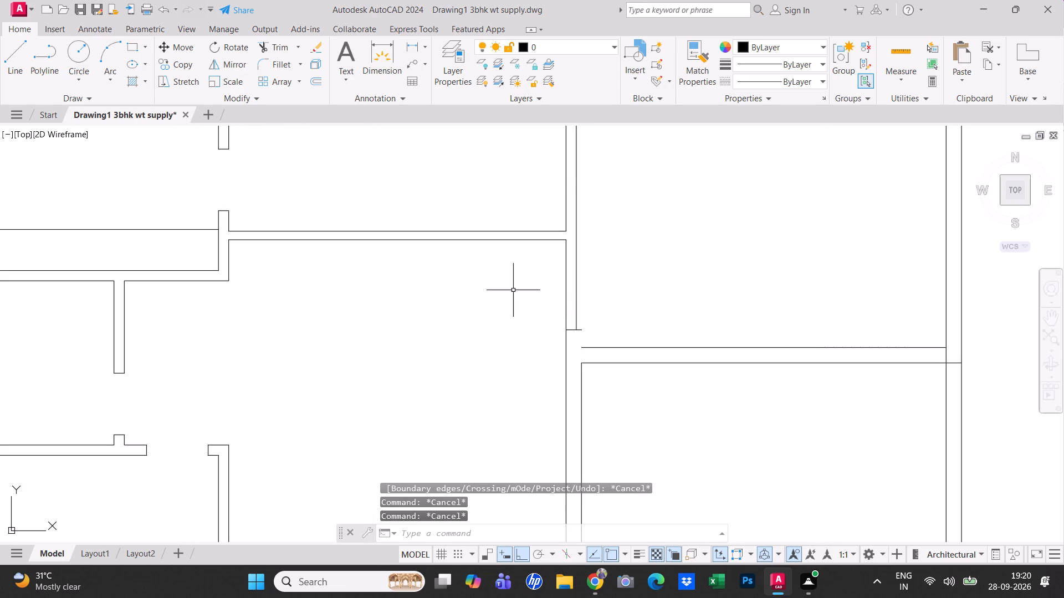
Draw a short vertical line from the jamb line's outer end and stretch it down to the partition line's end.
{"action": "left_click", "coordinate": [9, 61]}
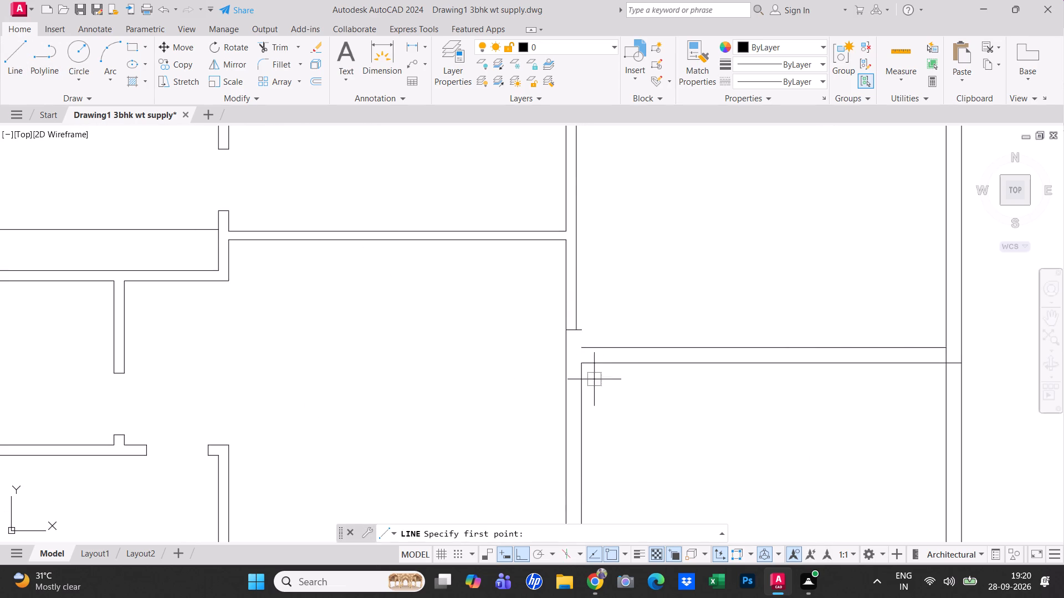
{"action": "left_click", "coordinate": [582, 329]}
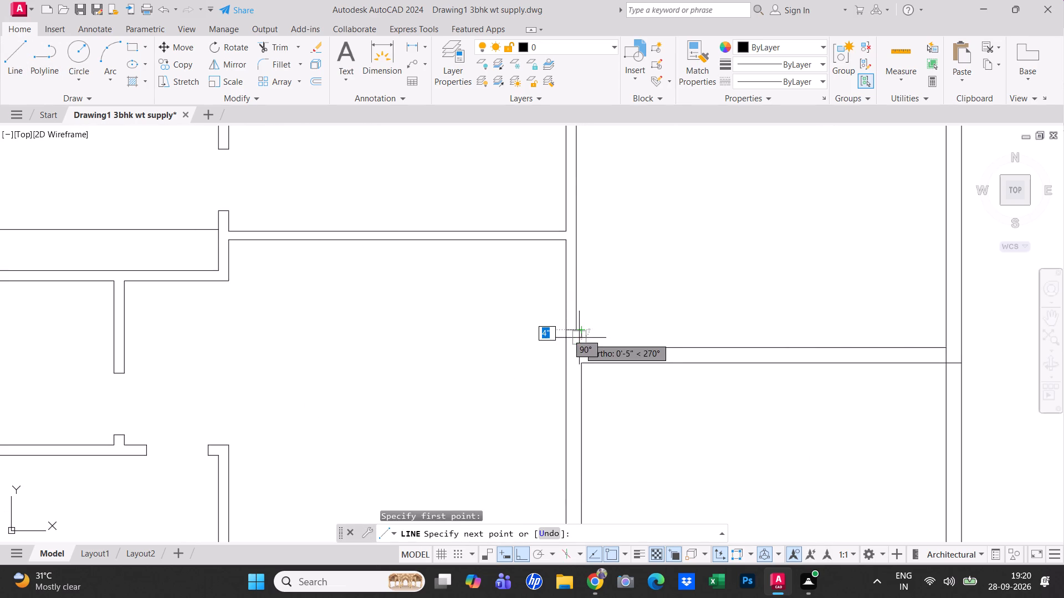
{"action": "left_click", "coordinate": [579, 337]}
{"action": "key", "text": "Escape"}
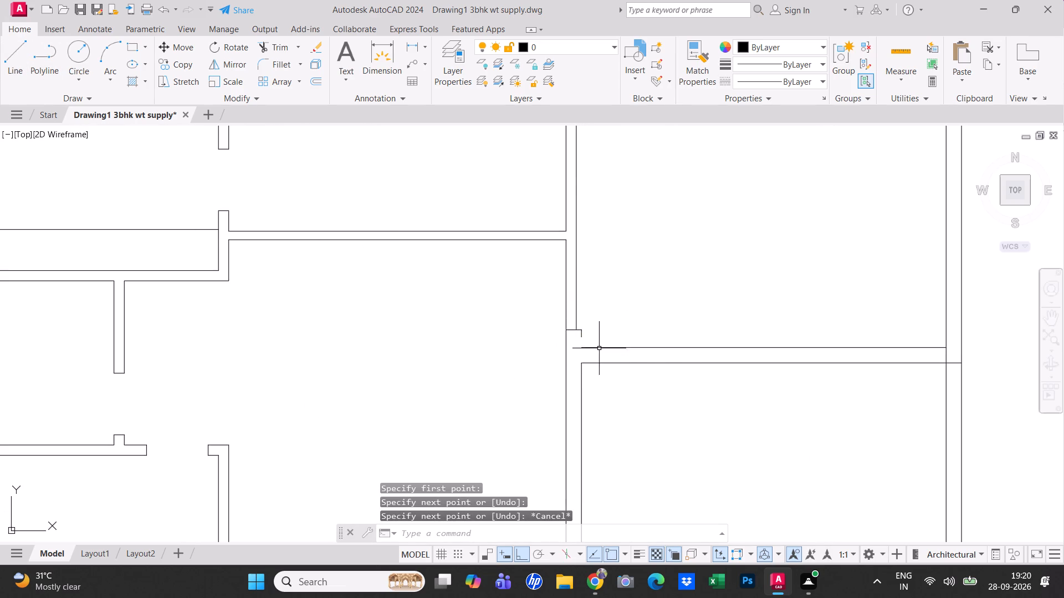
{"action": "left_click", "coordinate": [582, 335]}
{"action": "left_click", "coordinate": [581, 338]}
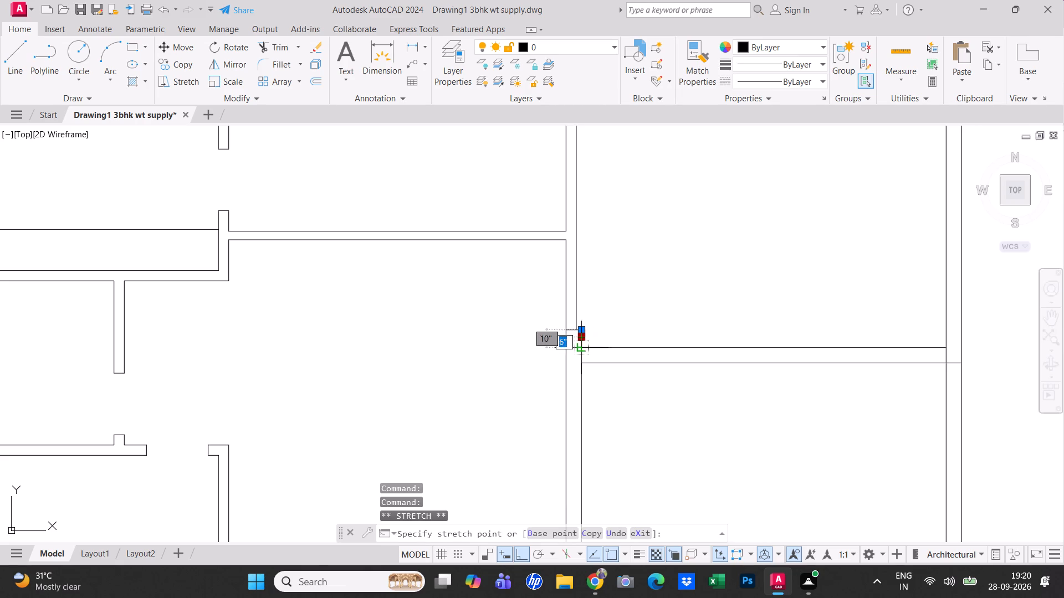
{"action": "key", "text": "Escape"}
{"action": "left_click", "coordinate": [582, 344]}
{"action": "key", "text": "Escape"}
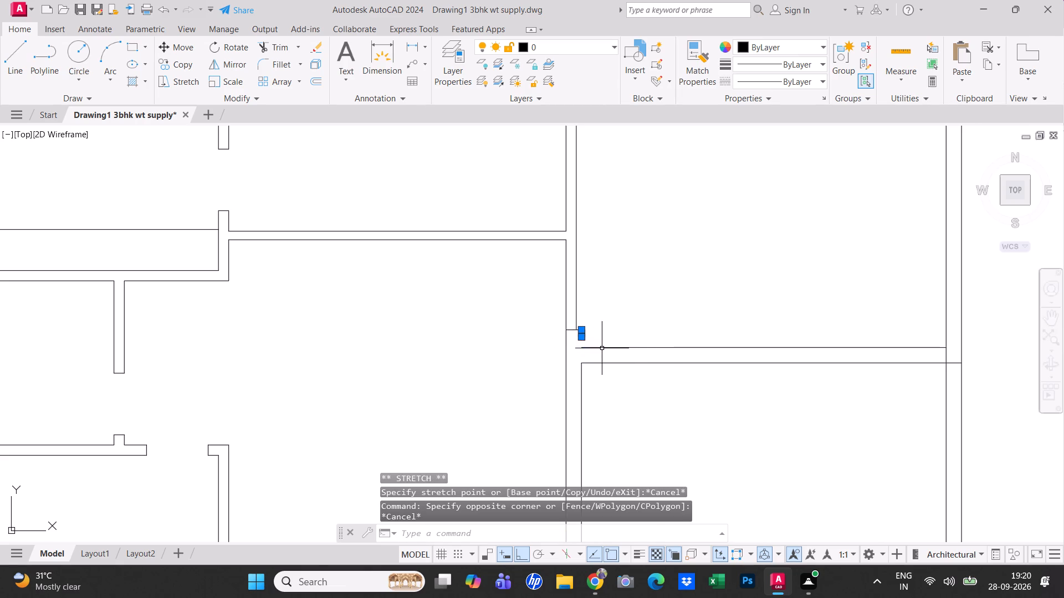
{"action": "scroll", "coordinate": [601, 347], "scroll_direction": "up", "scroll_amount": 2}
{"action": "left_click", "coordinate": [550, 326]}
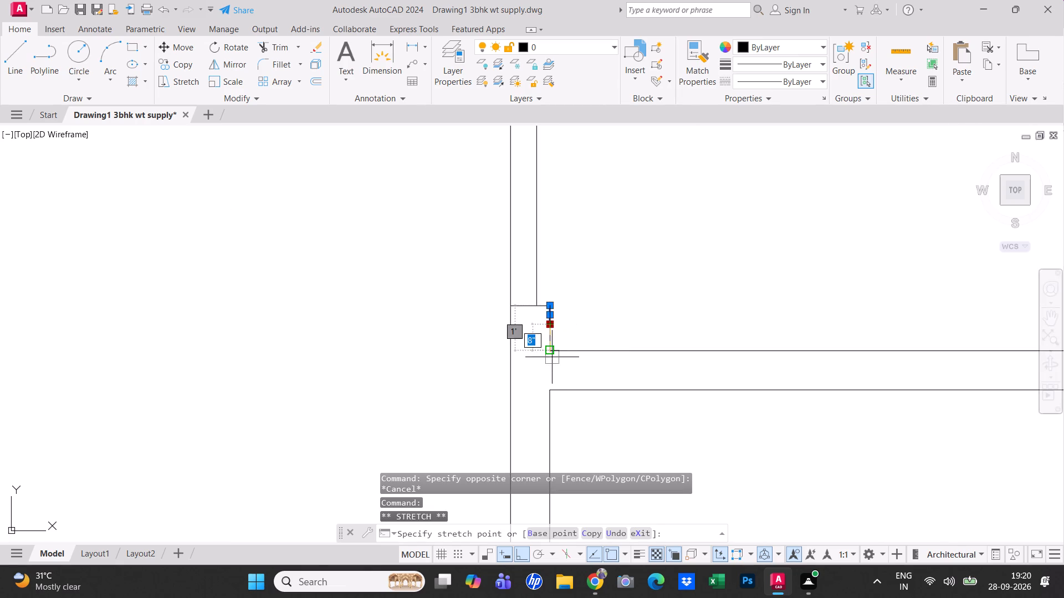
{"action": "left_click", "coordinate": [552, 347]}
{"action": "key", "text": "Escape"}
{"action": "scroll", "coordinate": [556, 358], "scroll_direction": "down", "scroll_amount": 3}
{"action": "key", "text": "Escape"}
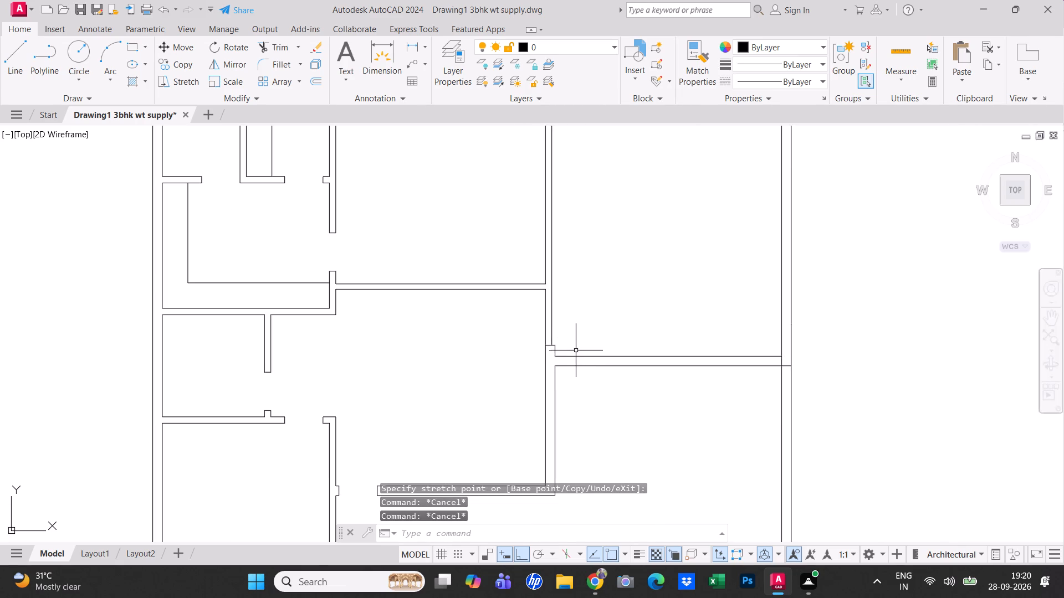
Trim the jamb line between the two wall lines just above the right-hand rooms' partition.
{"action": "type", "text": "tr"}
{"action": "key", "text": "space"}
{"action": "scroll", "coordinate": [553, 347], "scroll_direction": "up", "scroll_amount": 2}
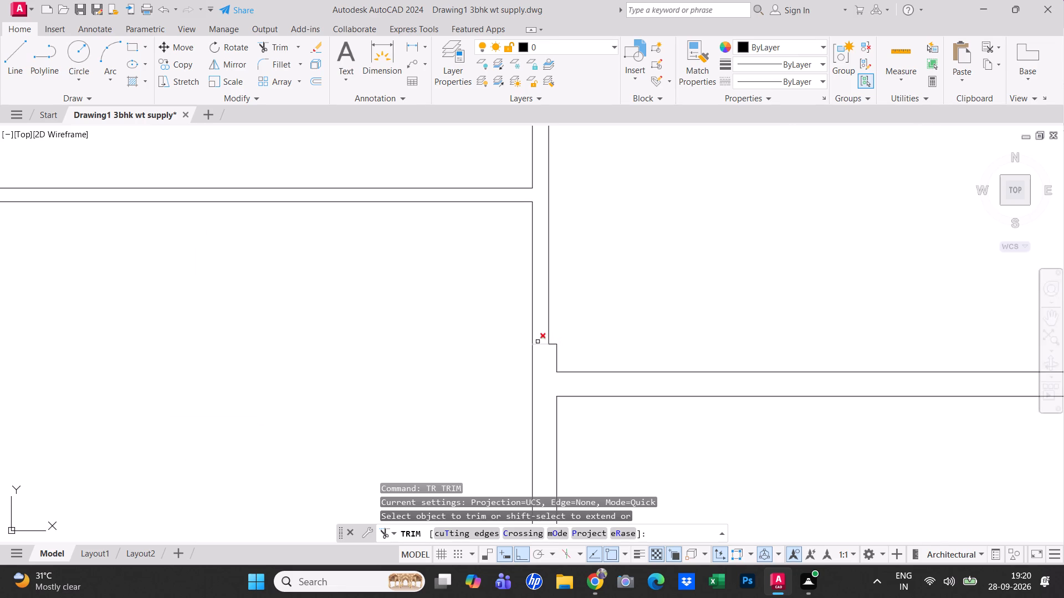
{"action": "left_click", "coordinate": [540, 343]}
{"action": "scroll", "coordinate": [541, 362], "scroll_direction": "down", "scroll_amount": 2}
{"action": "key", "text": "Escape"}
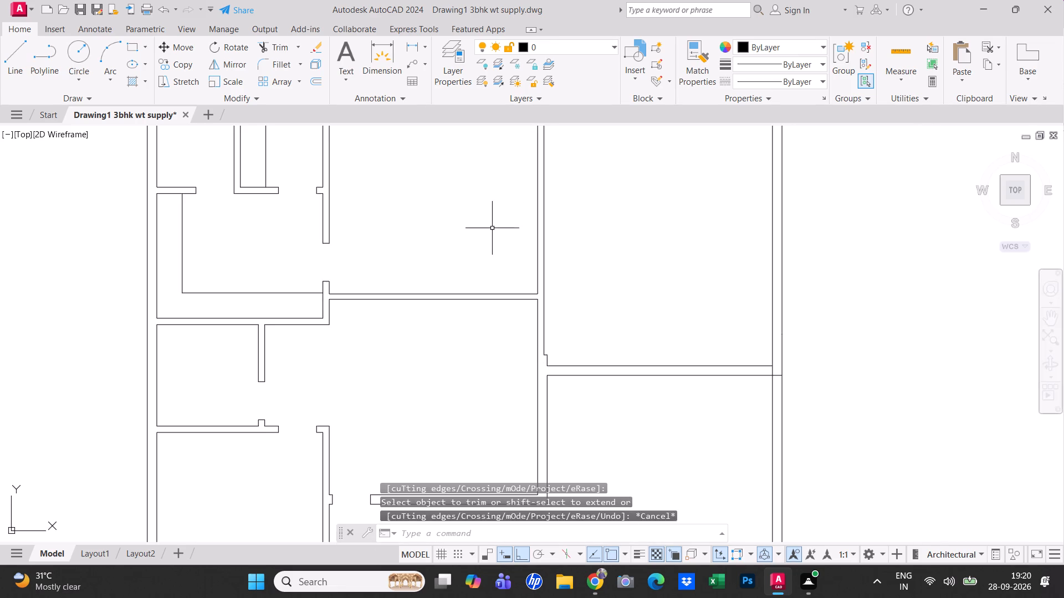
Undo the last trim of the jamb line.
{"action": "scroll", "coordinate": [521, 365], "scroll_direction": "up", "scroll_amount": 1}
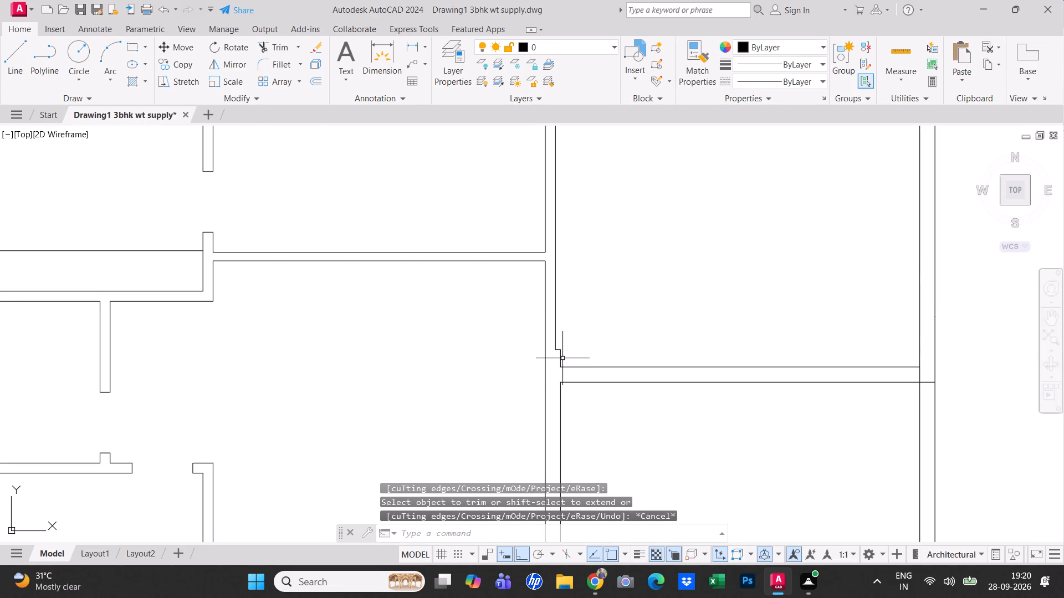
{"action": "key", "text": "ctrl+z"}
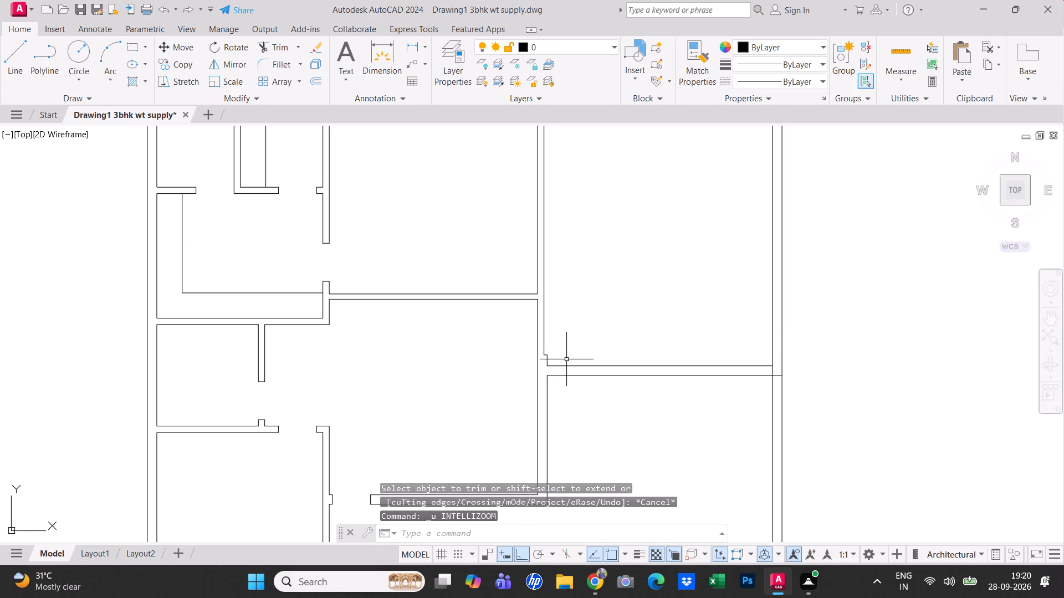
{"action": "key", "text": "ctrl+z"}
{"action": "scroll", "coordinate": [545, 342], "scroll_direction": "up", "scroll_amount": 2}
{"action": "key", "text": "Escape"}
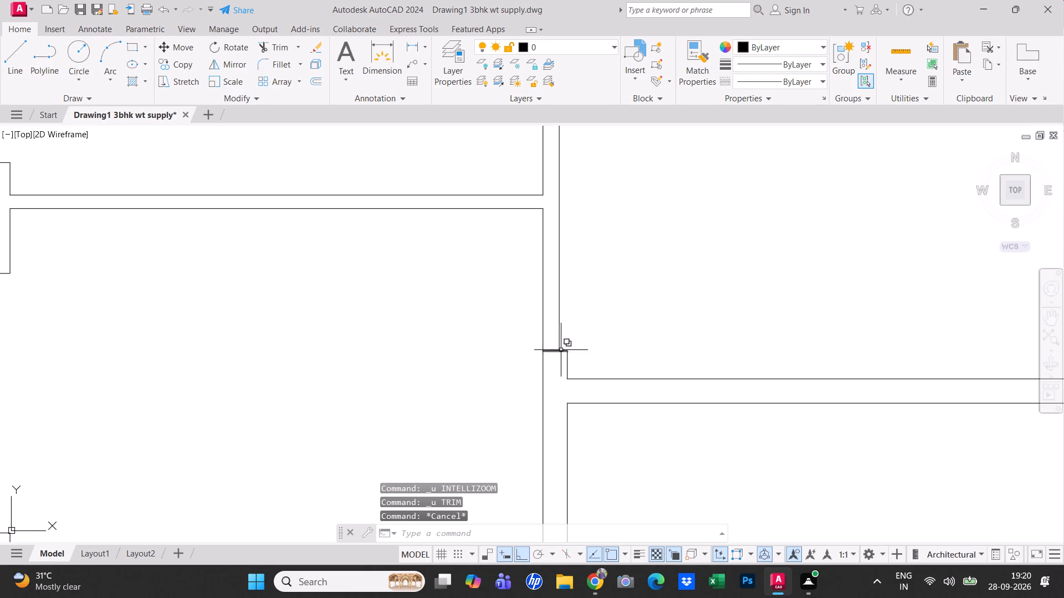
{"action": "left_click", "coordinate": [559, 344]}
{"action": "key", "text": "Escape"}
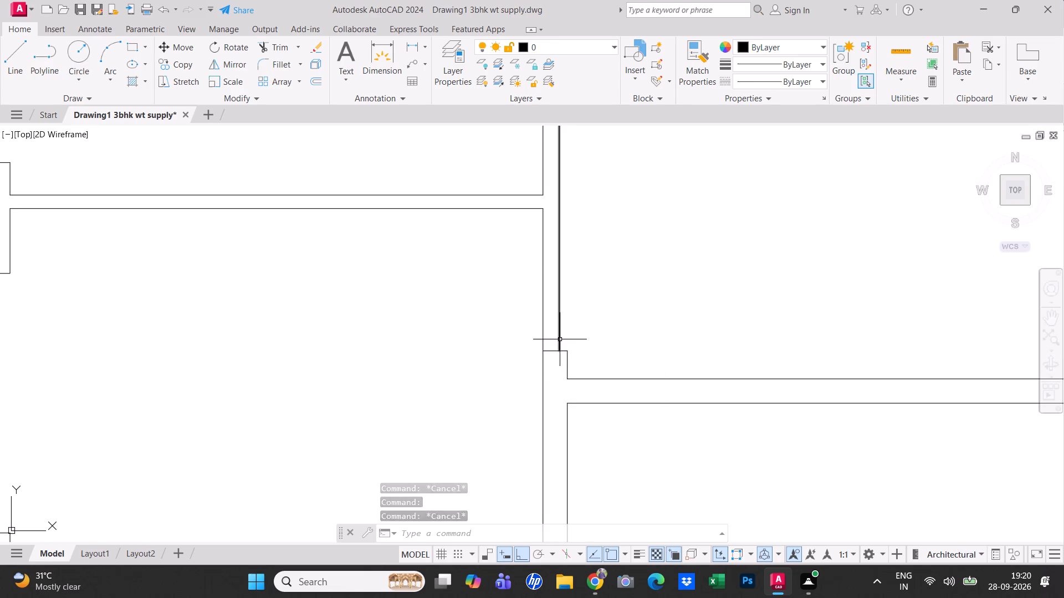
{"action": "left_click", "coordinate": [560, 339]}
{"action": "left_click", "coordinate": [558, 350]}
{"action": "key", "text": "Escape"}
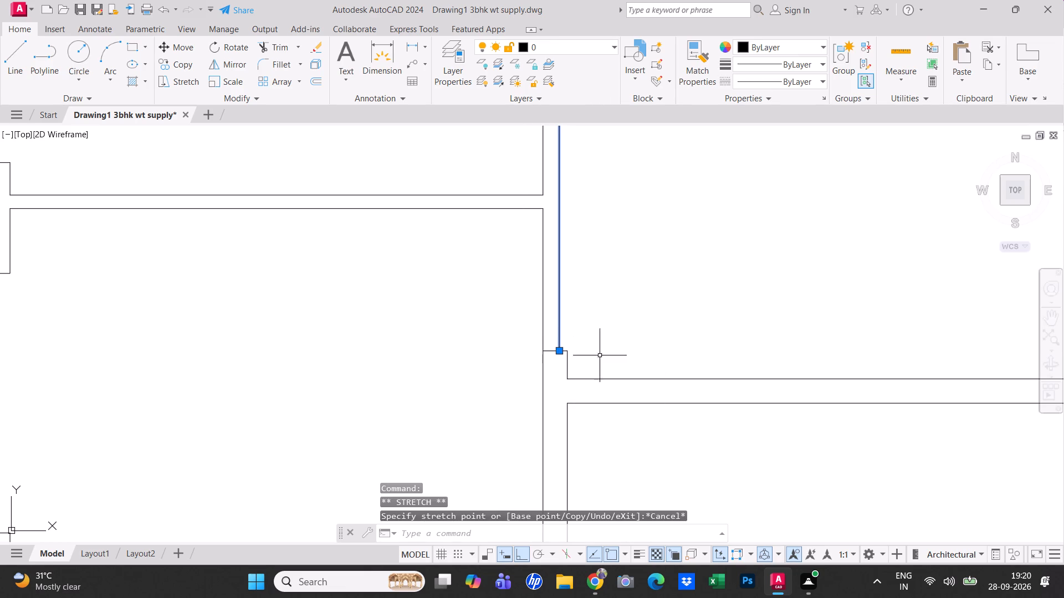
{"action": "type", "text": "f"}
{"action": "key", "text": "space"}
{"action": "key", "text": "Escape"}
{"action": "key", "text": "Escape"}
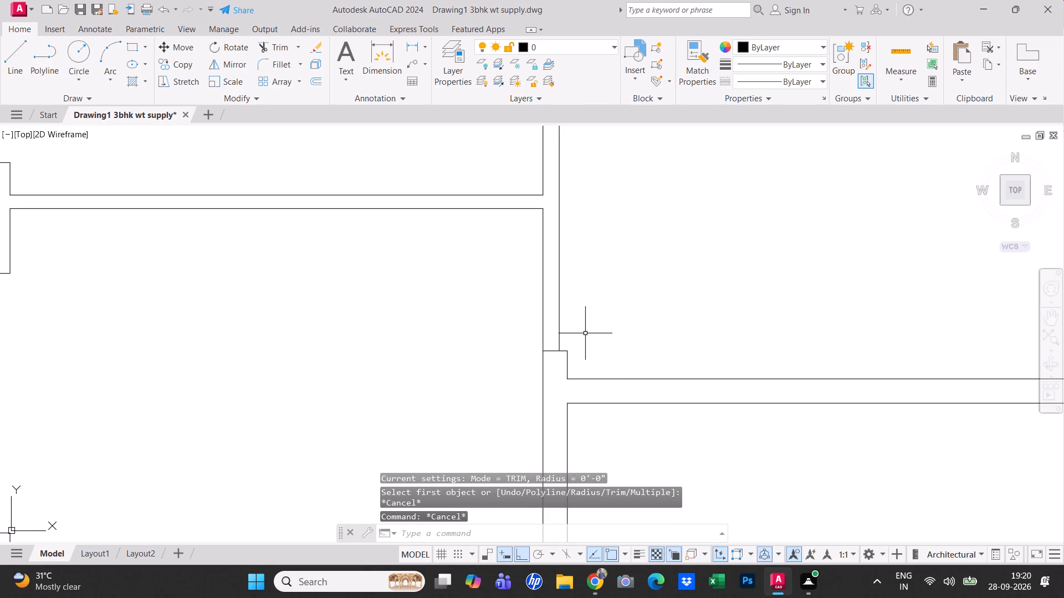
Fillet the upper right room's inner wall line with the partition's upper line into a sharp corner.
{"action": "type", "text": "f"}
{"action": "key", "text": "space"}
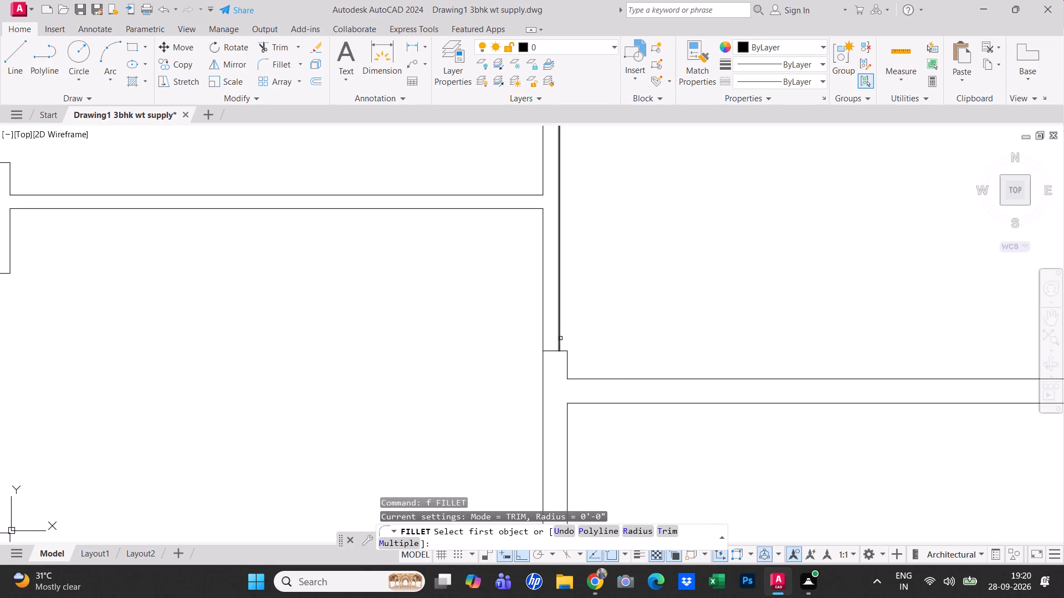
{"action": "left_click", "coordinate": [560, 339]}
{"action": "left_click", "coordinate": [575, 378]}
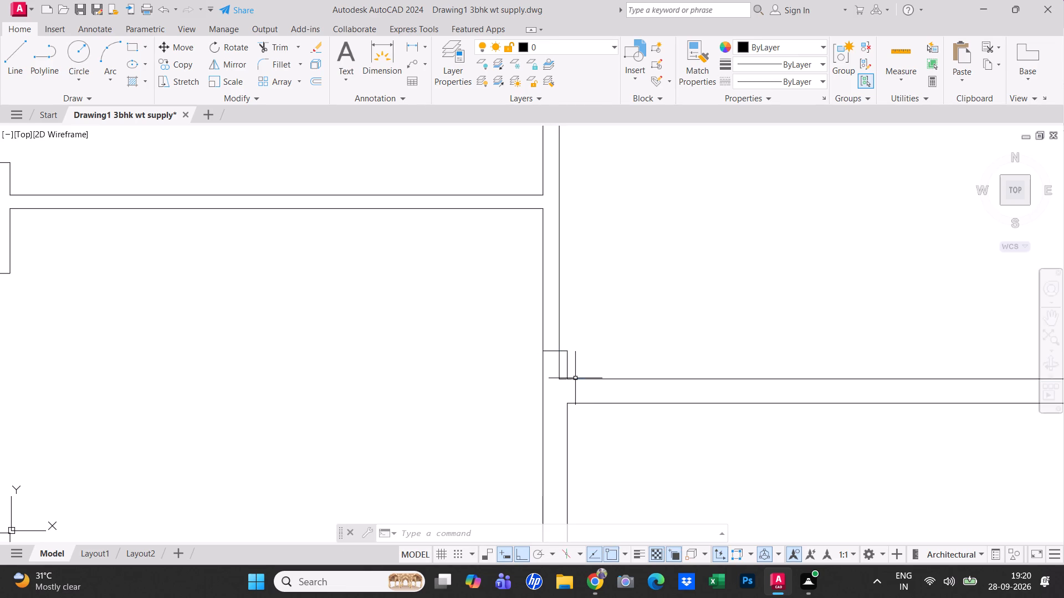
{"action": "key", "text": "Escape"}
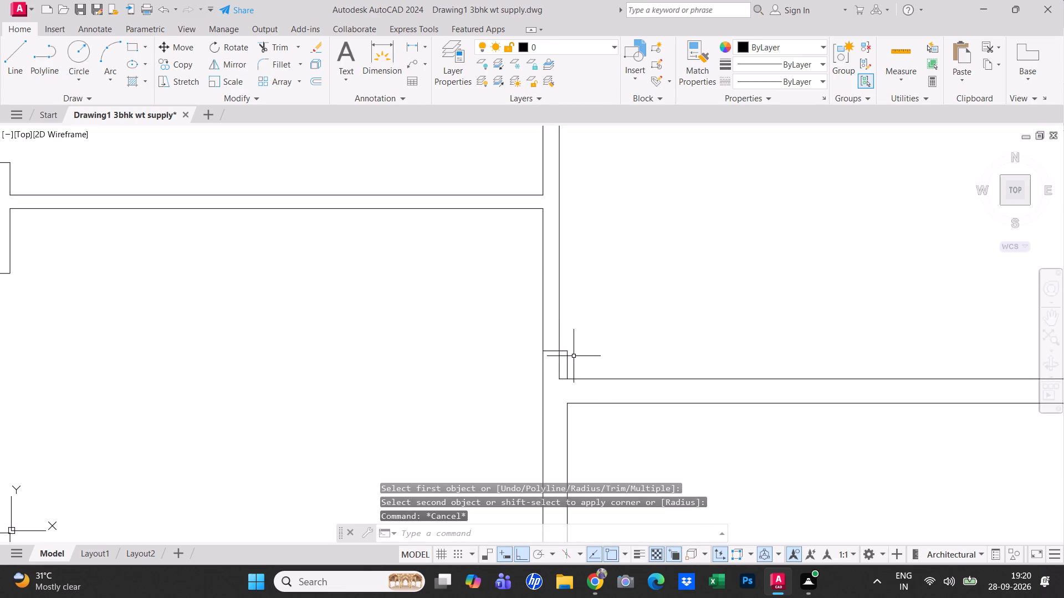
Offset the jamb line above the right-hand rooms' partition 3' upward as the door's second jamb.
{"action": "type", "text": "o"}
{"action": "key", "text": "space"}
{"action": "key", "text": "3"}
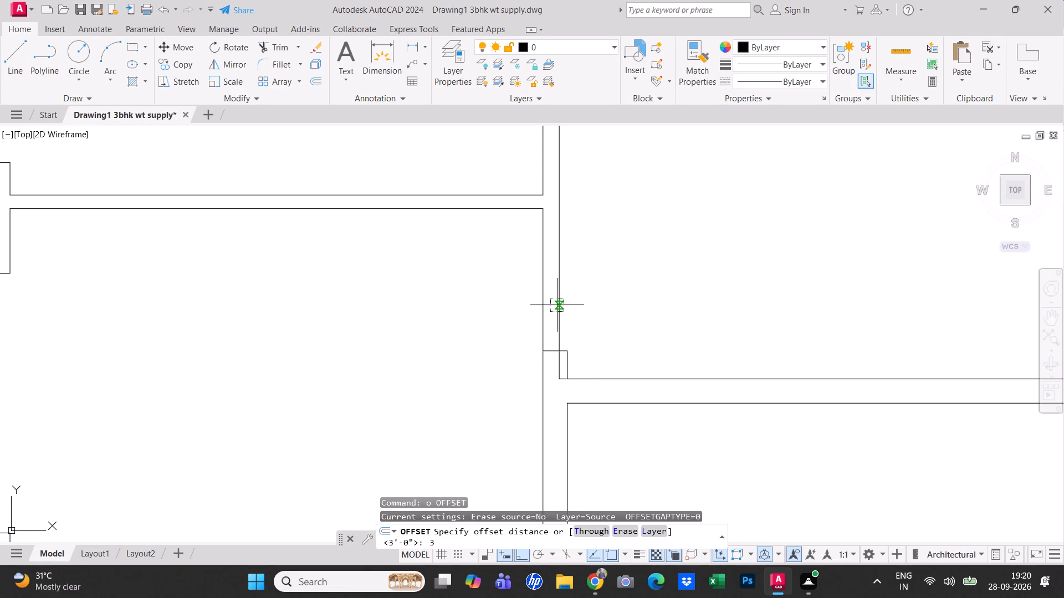
{"action": "key", "text": "apostrophe"}
{"action": "key", "text": "Return"}
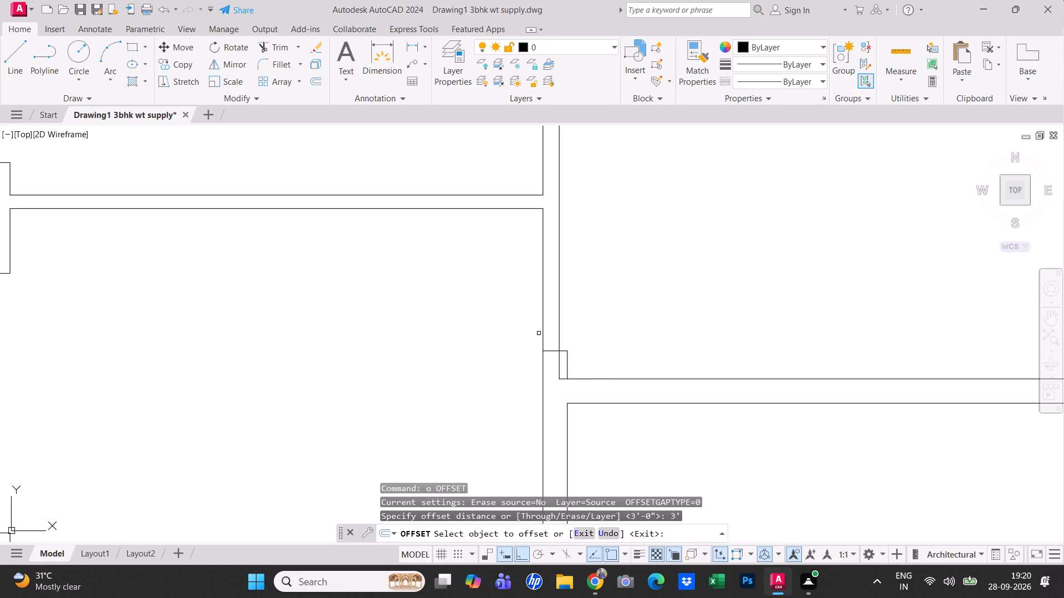
{"action": "left_click", "coordinate": [547, 351]}
{"action": "left_click", "coordinate": [557, 327]}
{"action": "key", "text": "Escape"}
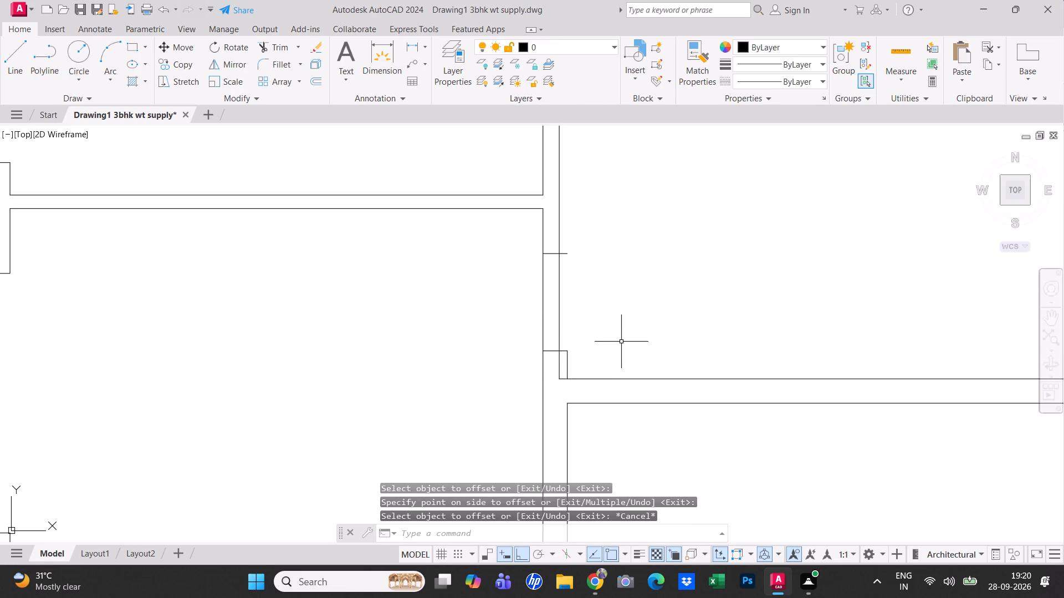
Trim both wall lines between the two jambs to open the 3' door, and trim away the jamb overhangs and the short leftover line.
{"action": "type", "text": "tr"}
{"action": "key", "text": "space"}
{"action": "left_click", "coordinate": [601, 338]}
{"action": "left_click", "coordinate": [472, 306]}
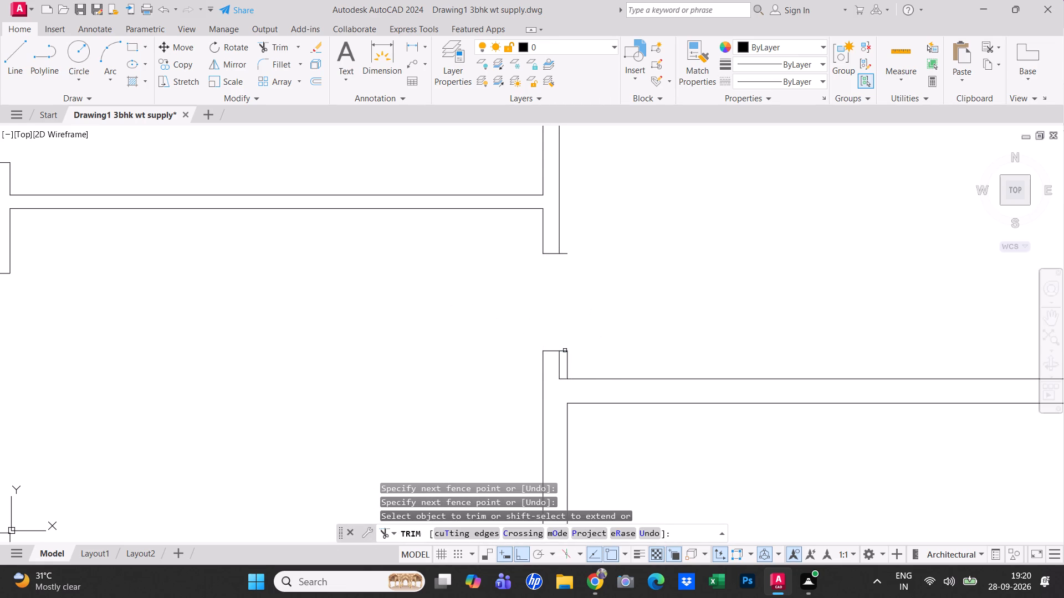
{"action": "left_click", "coordinate": [565, 352]}
{"action": "left_click", "coordinate": [569, 357]}
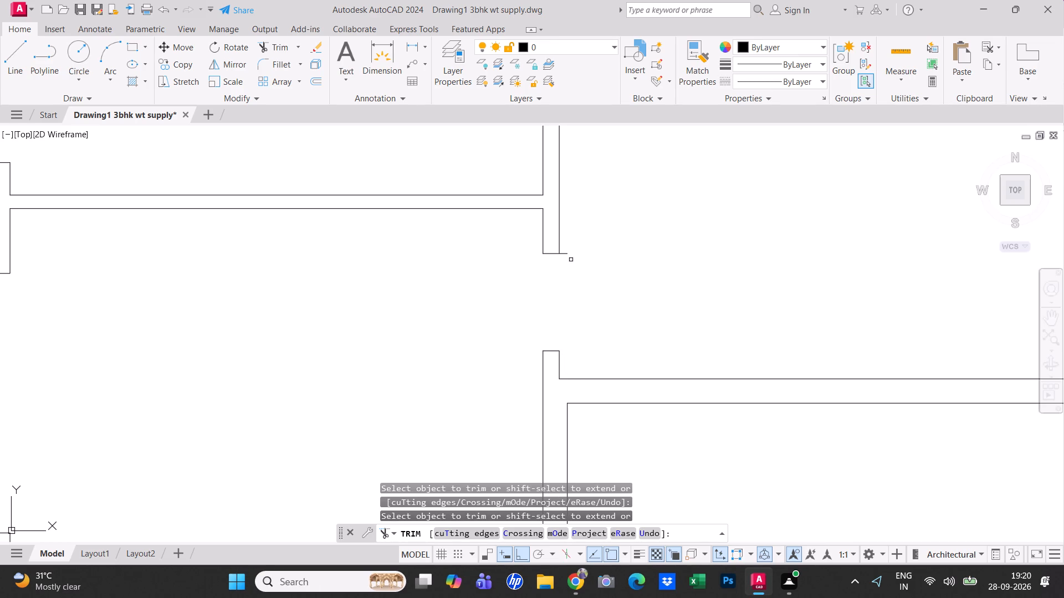
{"action": "left_click", "coordinate": [566, 253]}
{"action": "scroll", "coordinate": [586, 312], "scroll_direction": "down", "scroll_amount": 2}
{"action": "middle_click_drag", "start_coordinate": [586, 312], "coordinate": [584, 303]}
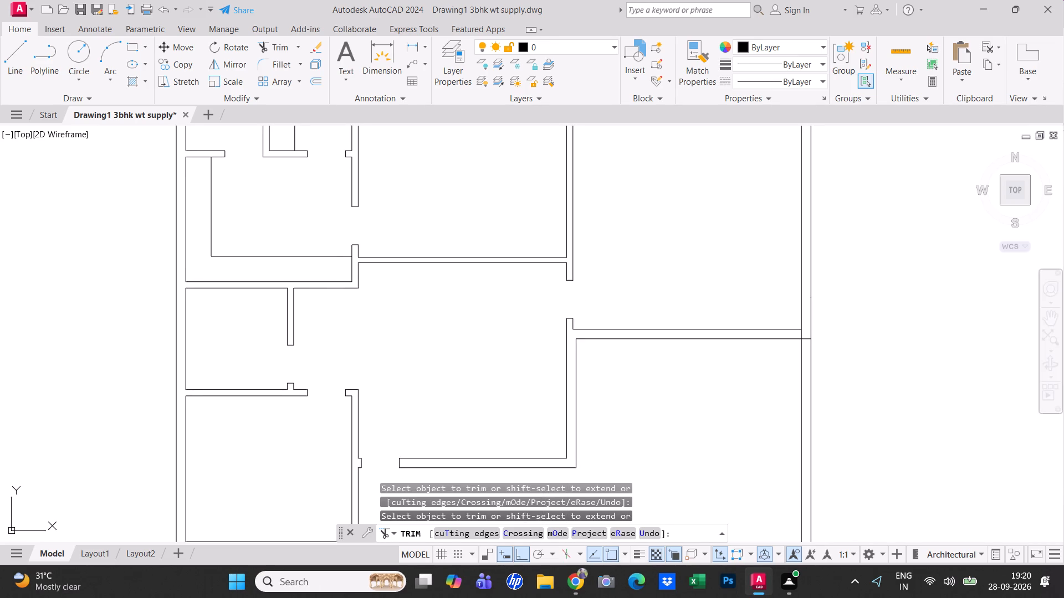
{"action": "key", "text": "Escape"}
Save the drawing.
{"action": "key", "text": "space"}
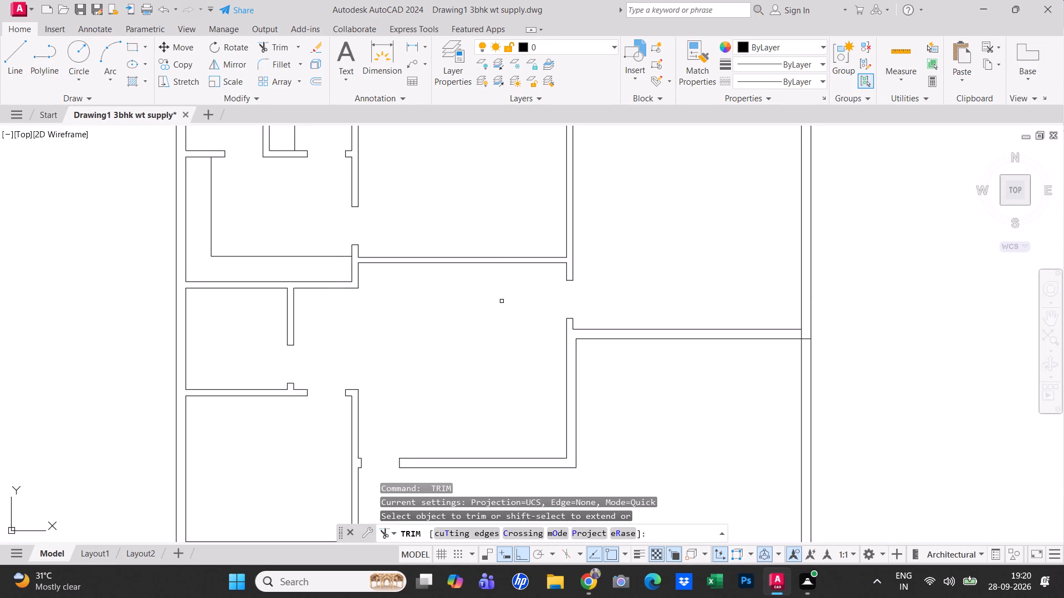
{"action": "key", "text": "ctrl+s"}
{"action": "key", "text": "Escape"}
Offset the upper central room's bottom and right inner wall lines 2'6" into the room.
{"action": "key", "text": "o"}
{"action": "key", "text": "space"}
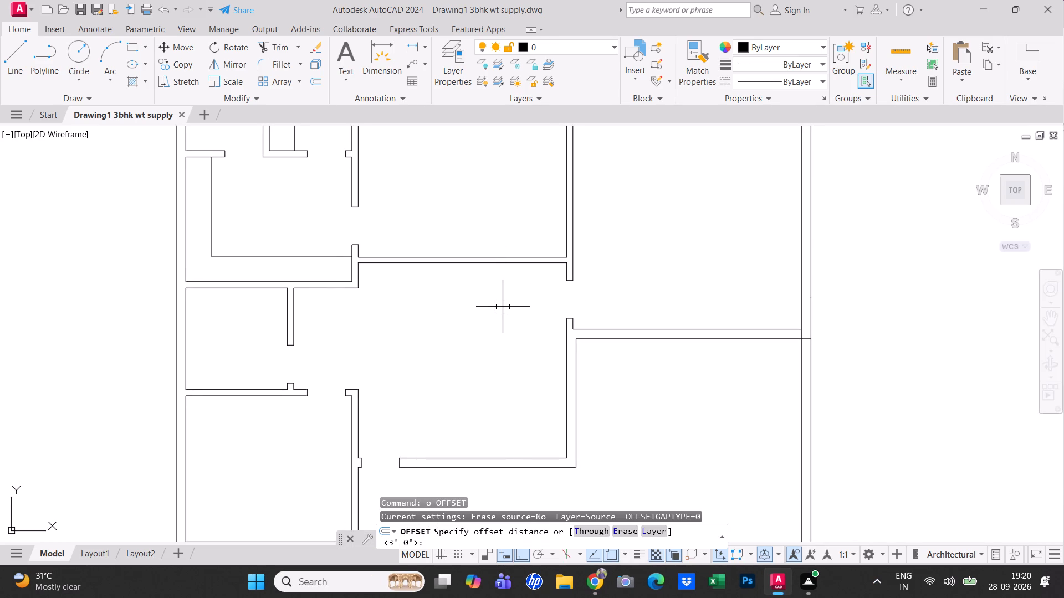
{"action": "type", "text": "2'6\""}
{"action": "key", "text": "Return"}
{"action": "left_click", "coordinate": [516, 257]}
{"action": "left_click", "coordinate": [517, 205]}
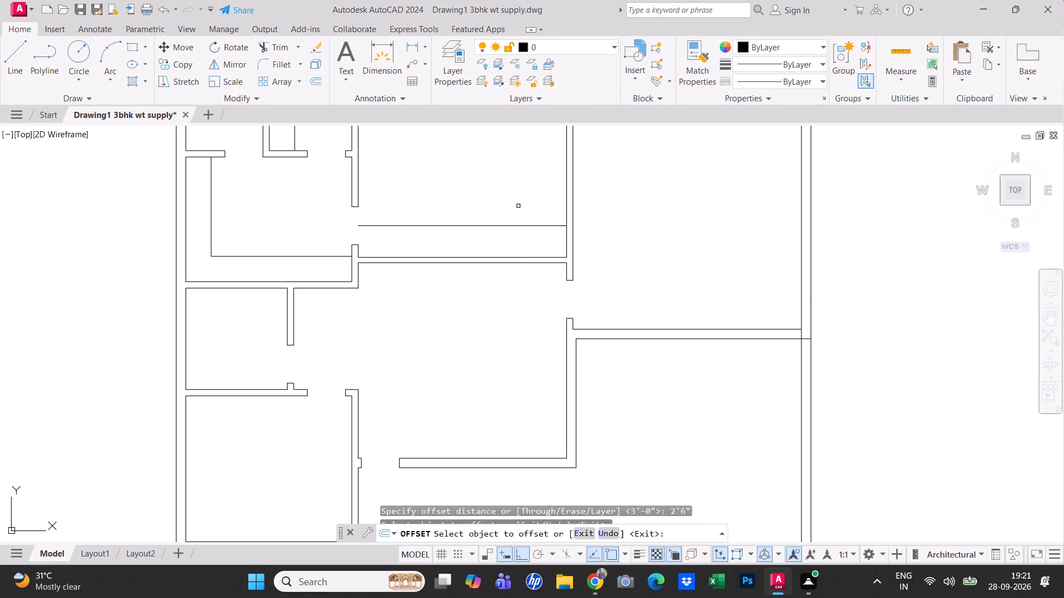
{"action": "left_click", "coordinate": [565, 204]}
{"action": "left_click", "coordinate": [550, 204]}
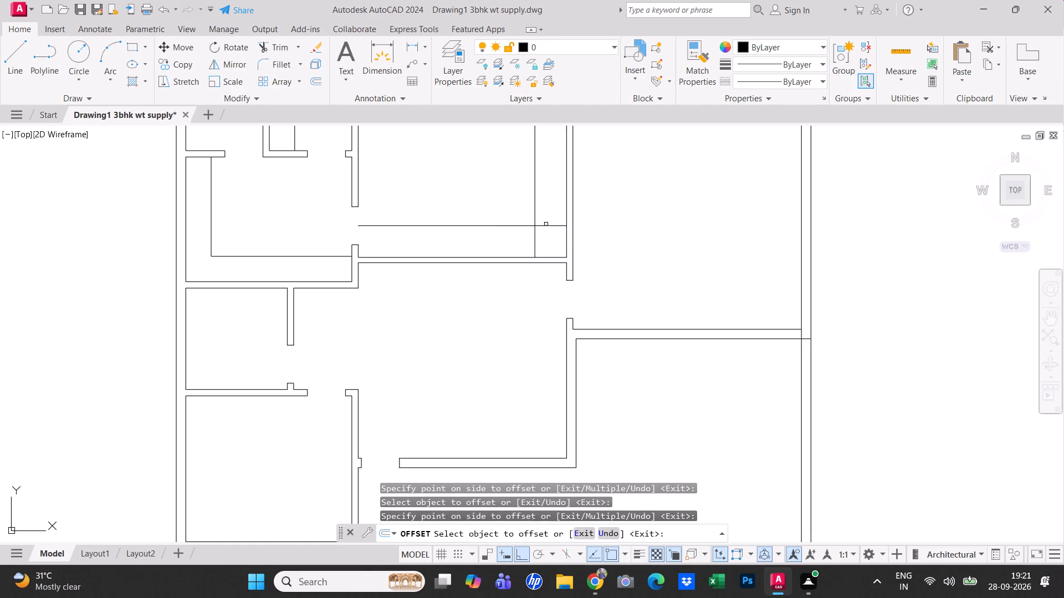
{"action": "scroll", "coordinate": [545, 230], "scroll_direction": "down", "scroll_amount": 1}
{"action": "middle_click_drag", "start_coordinate": [546, 244], "coordinate": [554, 270]}
{"action": "scroll", "coordinate": [554, 270], "scroll_direction": "up", "scroll_amount": 1}
{"action": "key", "text": "Escape"}
Shorten the upper central room's two offset lines, bringing the horizontal one's left end to its midpoint and lowering the vertical one's top end.
{"action": "scroll", "coordinate": [550, 265], "scroll_direction": "up", "scroll_amount": 1}
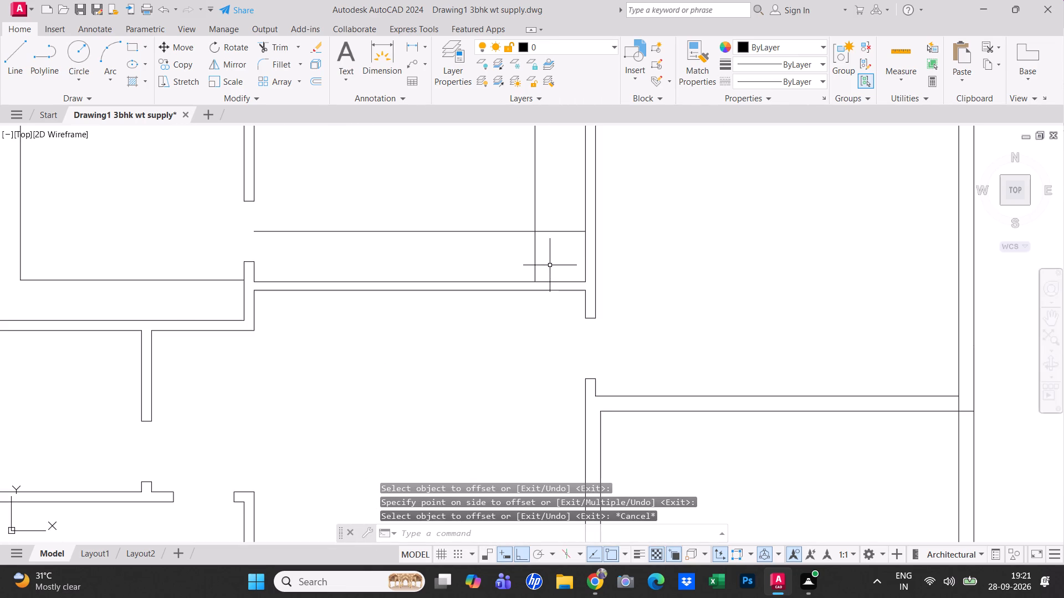
{"action": "scroll", "coordinate": [550, 267], "scroll_direction": "down", "scroll_amount": 1}
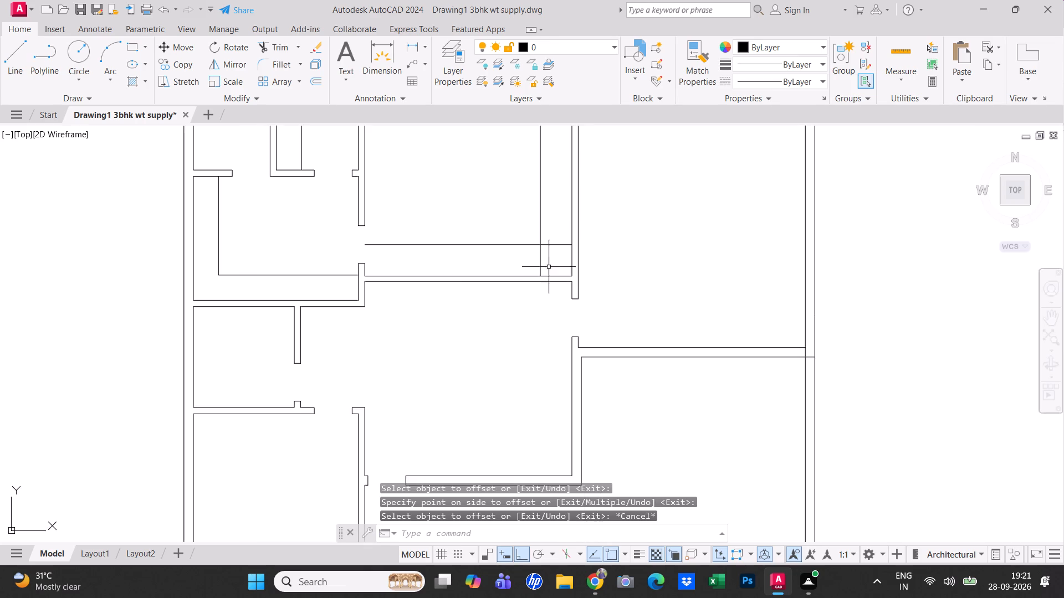
{"action": "left_click", "coordinate": [385, 244]}
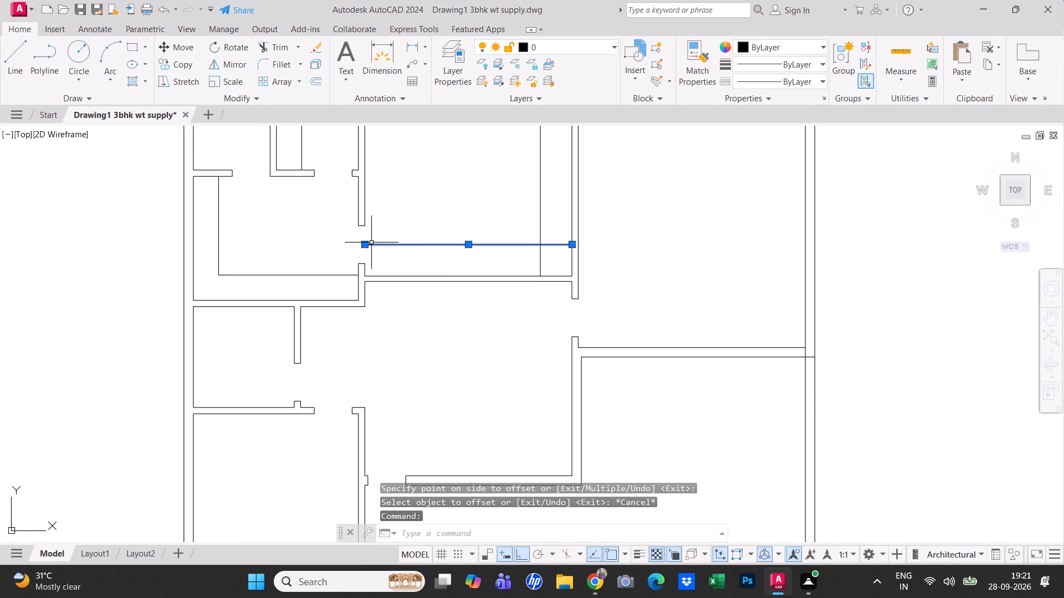
{"action": "left_click", "coordinate": [363, 245]}
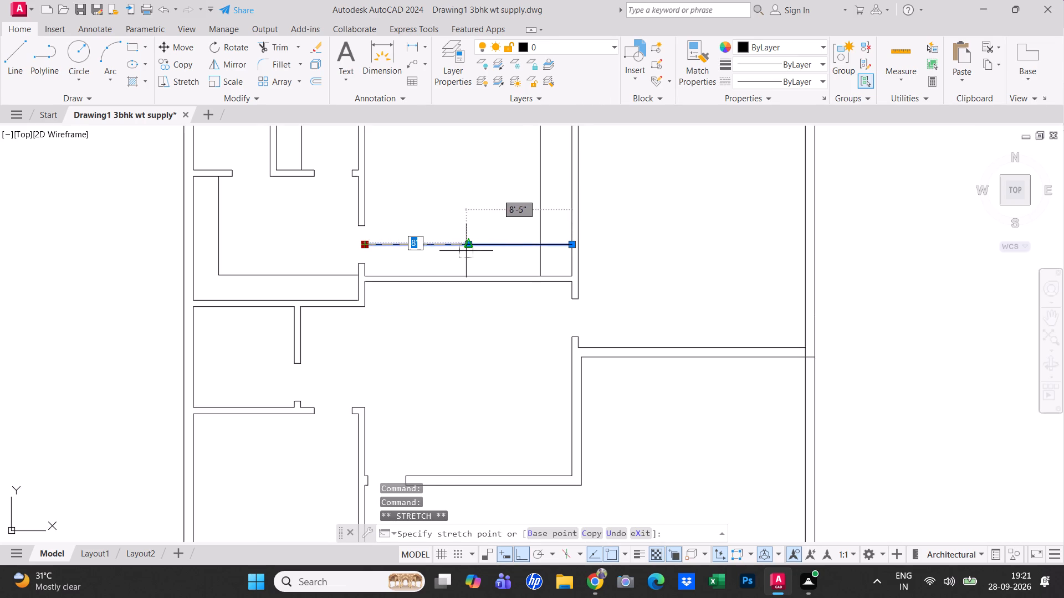
{"action": "left_click", "coordinate": [467, 250]}
{"action": "scroll", "coordinate": [504, 267], "scroll_direction": "up", "scroll_amount": 1}
{"action": "scroll", "coordinate": [502, 295], "scroll_direction": "down", "scroll_amount": 1}
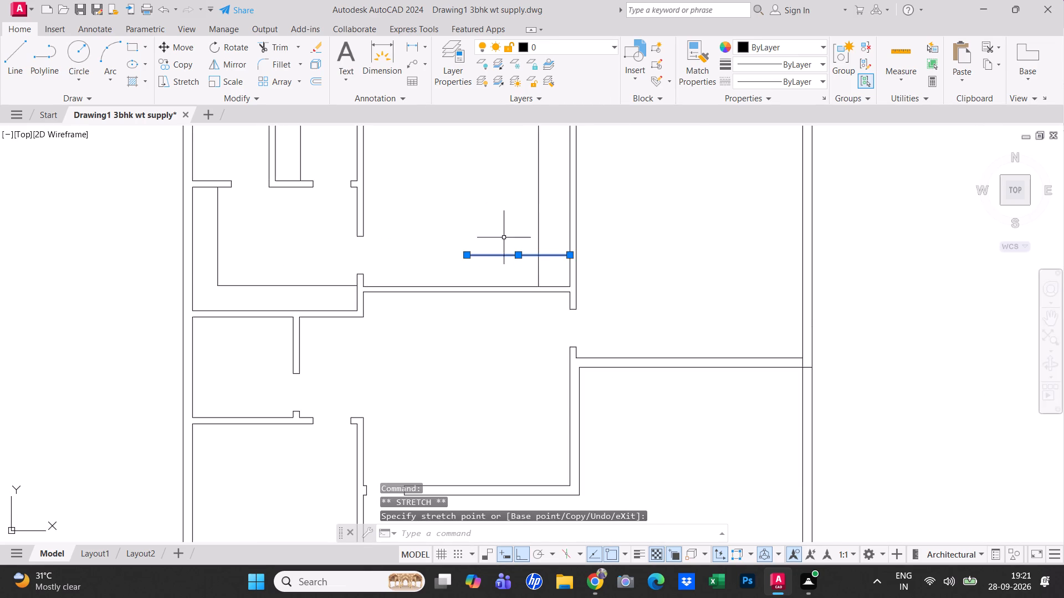
{"action": "scroll", "coordinate": [510, 214], "scroll_direction": "down", "scroll_amount": 1}
{"action": "left_click", "coordinate": [529, 195]}
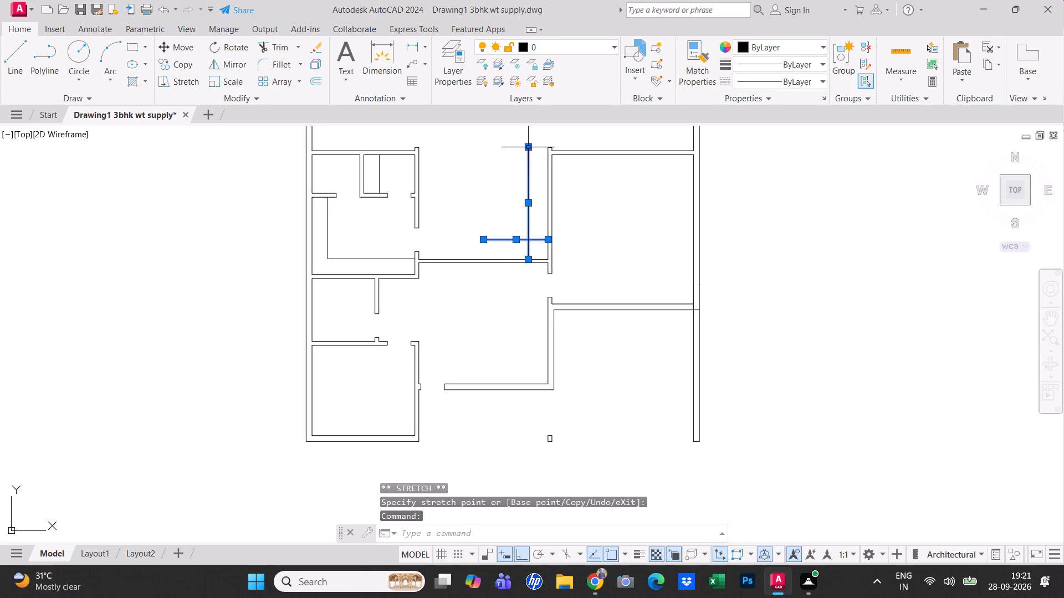
{"action": "left_click", "coordinate": [528, 149]}
{"action": "left_click", "coordinate": [529, 179]}
{"action": "key", "text": "Escape"}
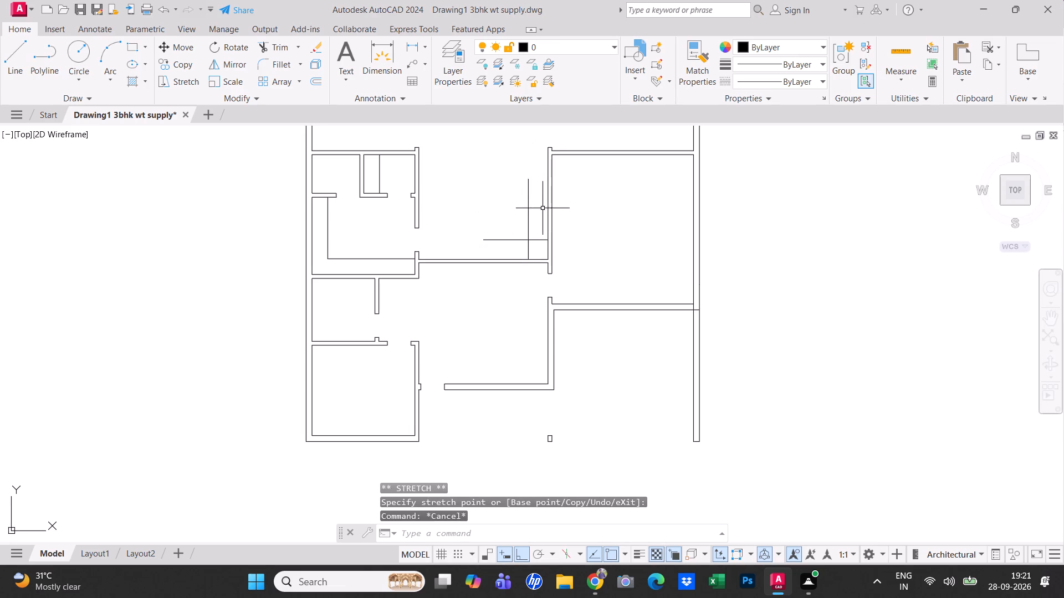
{"action": "scroll", "coordinate": [543, 213], "scroll_direction": "up", "scroll_amount": 1}
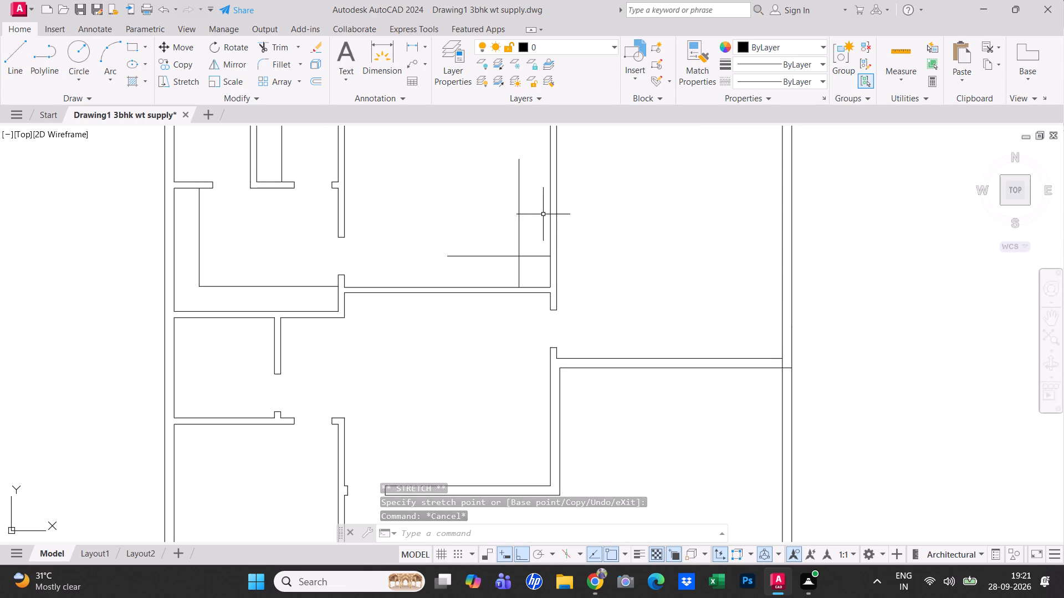
{"action": "key", "text": "Escape"}
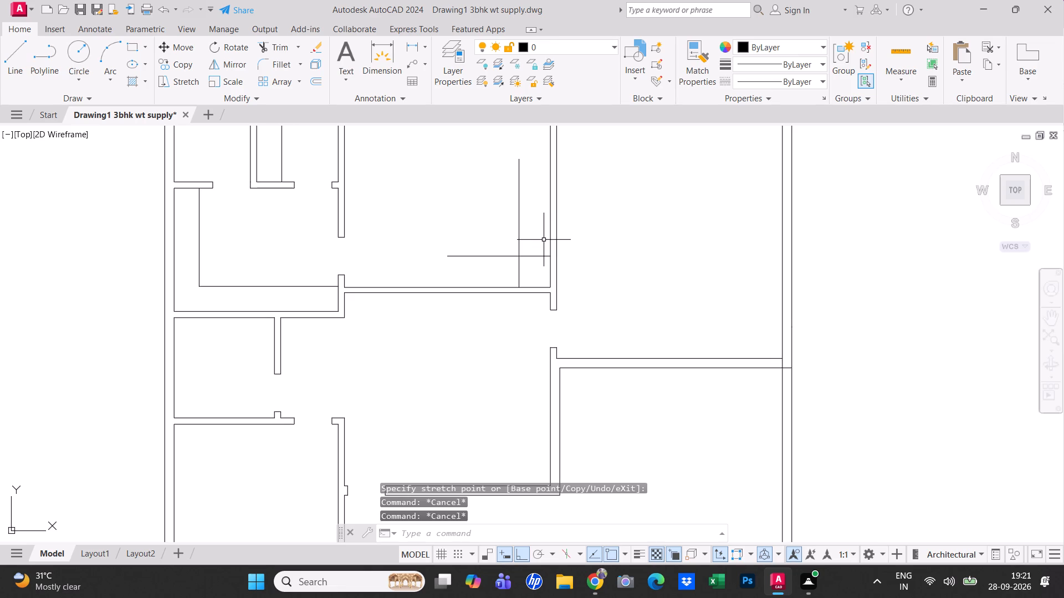
Offset the shortened horizontal line 1' upward as the first tread line of the upper central room's staircase.
{"action": "type", "text": "o 1'"}
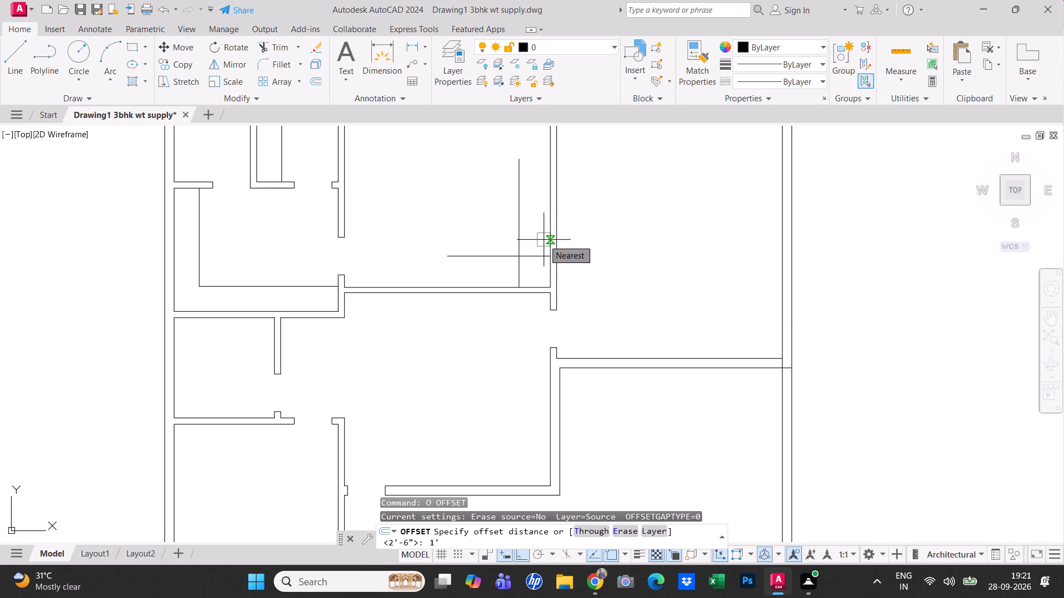
{"action": "key", "text": "Return"}
{"action": "left_click", "coordinate": [530, 255]}
{"action": "left_click", "coordinate": [535, 227]}
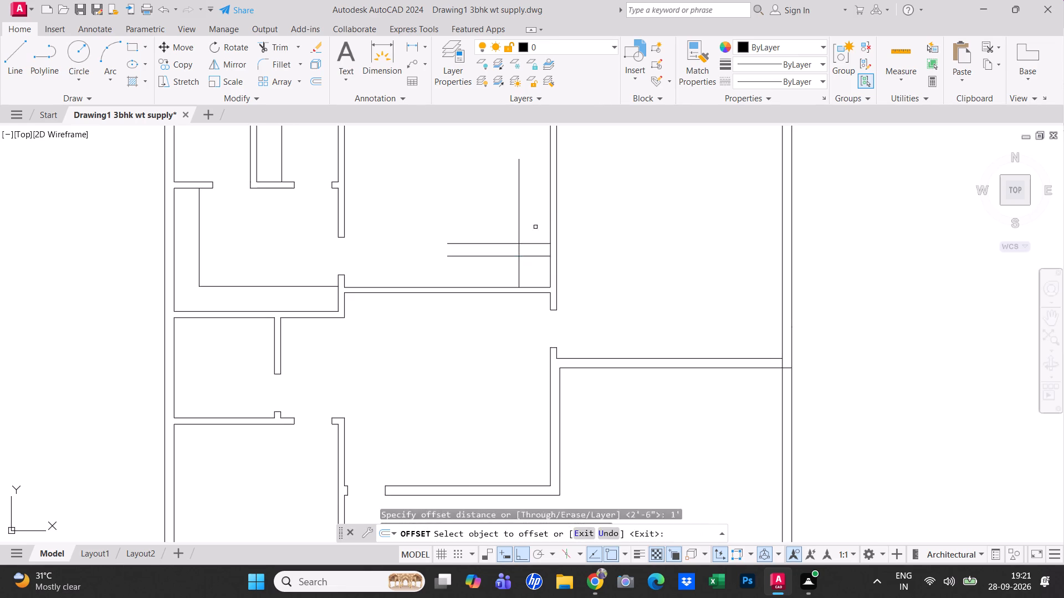
Offset the shortened vertical line leftward repeatedly at 1' spacing to make six more vertical tread lines for the lower flight.
{"action": "left_click", "coordinate": [518, 270]}
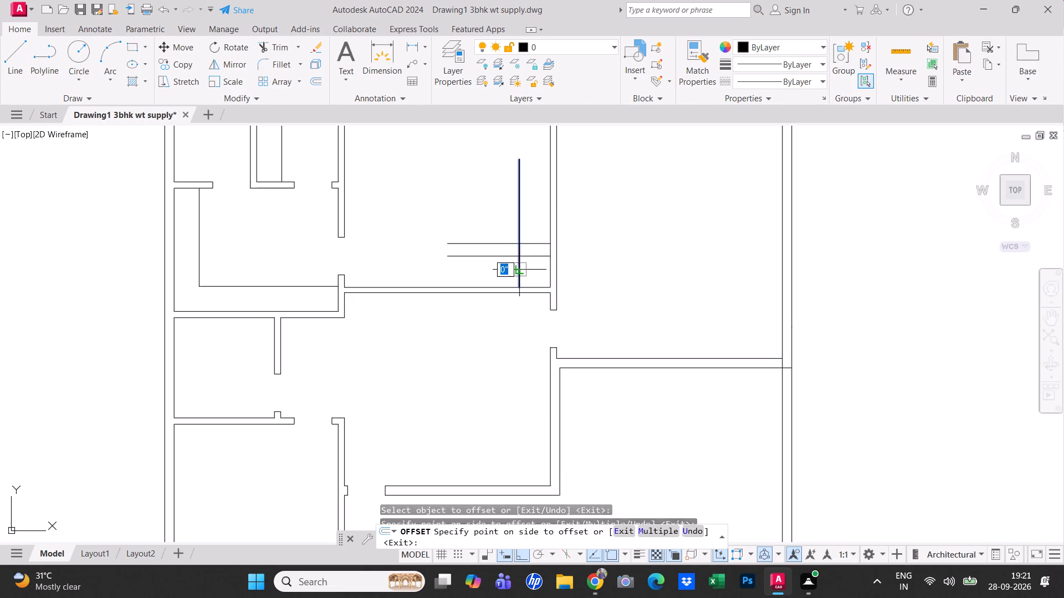
{"action": "left_click", "coordinate": [453, 264]}
{"action": "left_click", "coordinate": [505, 274]}
{"action": "left_click", "coordinate": [493, 272]}
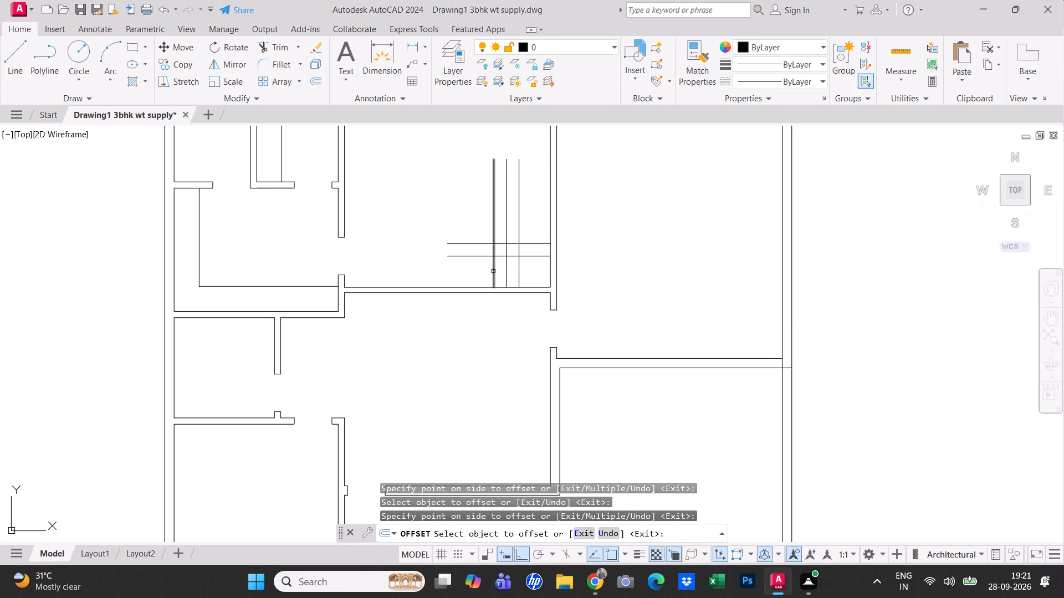
{"action": "left_click", "coordinate": [493, 271]}
{"action": "left_click", "coordinate": [460, 267]}
{"action": "left_click", "coordinate": [481, 269]}
{"action": "left_click", "coordinate": [449, 266]}
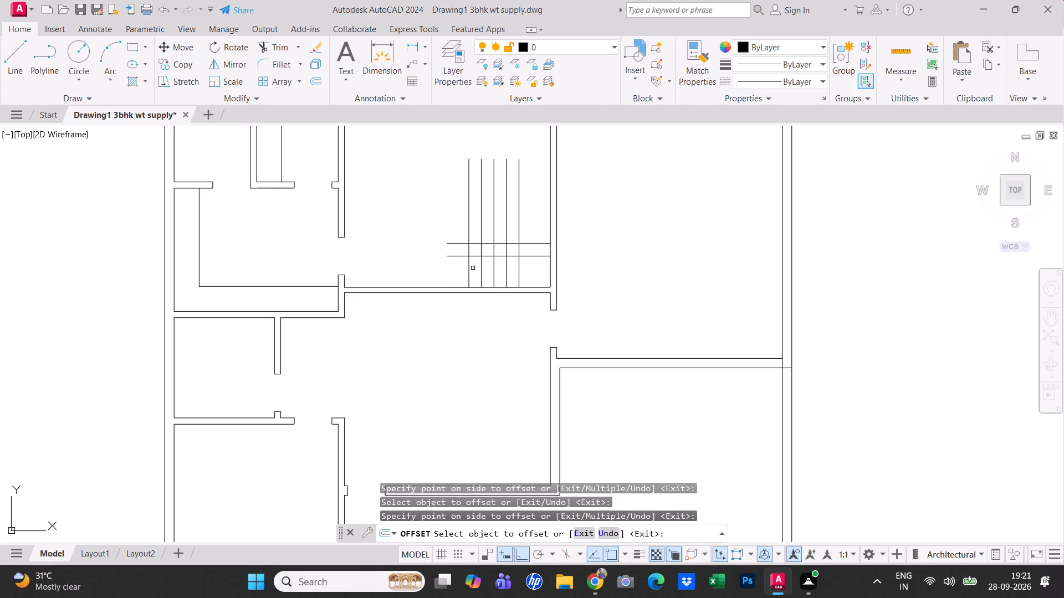
{"action": "left_click", "coordinate": [468, 269]}
{"action": "left_click", "coordinate": [452, 264]}
{"action": "left_click", "coordinate": [466, 268]}
{"action": "left_click", "coordinate": [400, 260]}
{"action": "left_click", "coordinate": [470, 271]}
{"action": "left_click", "coordinate": [427, 266]}
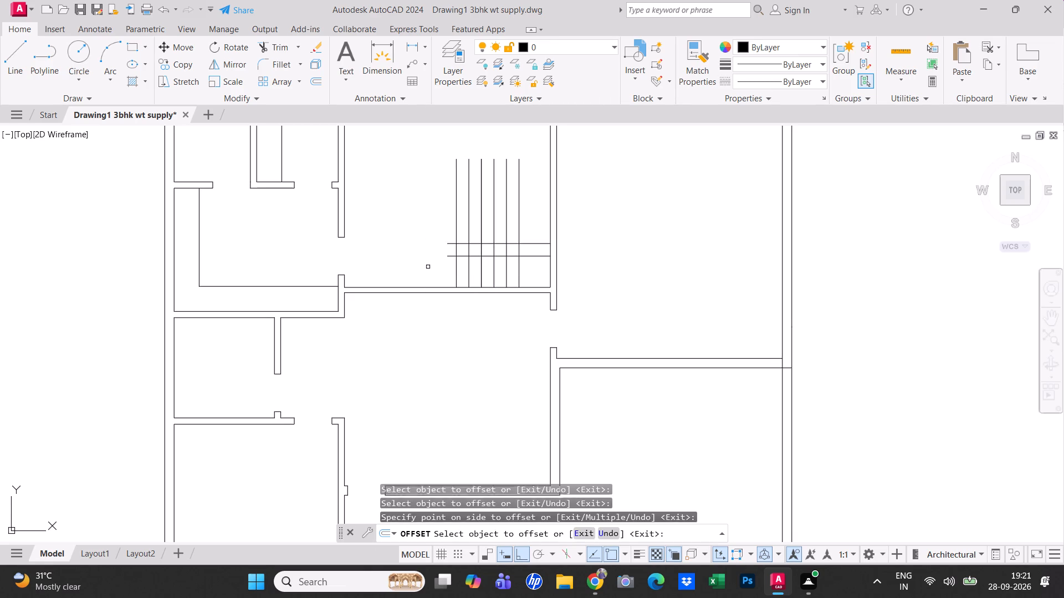
{"action": "left_click", "coordinate": [454, 274]}
{"action": "left_click", "coordinate": [420, 268]}
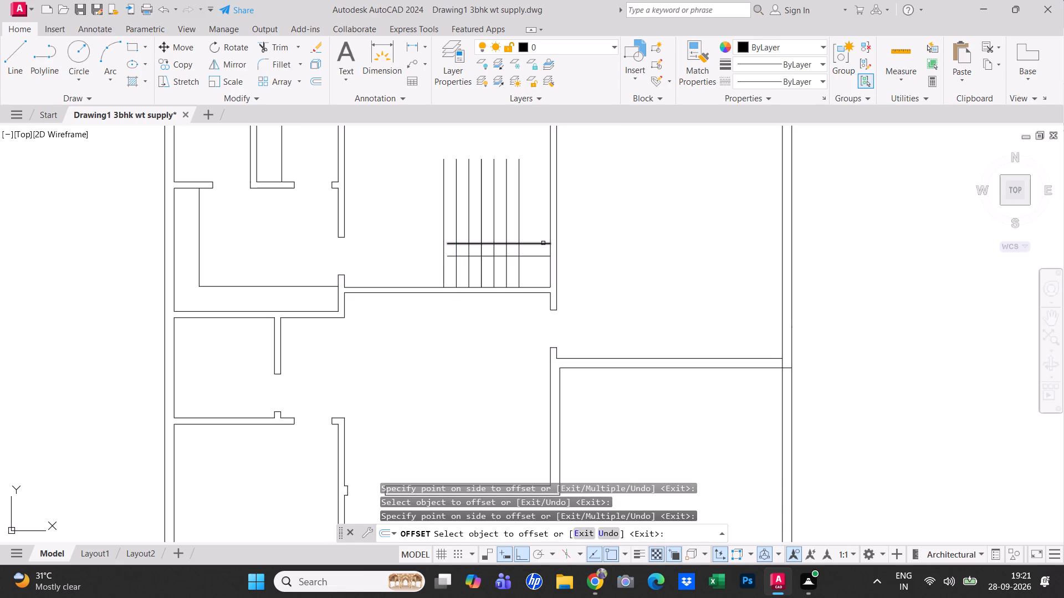
Offset the uppermost horizontal tread line upward repeatedly at 1' spacing to make seven more tread lines for the right flight.
{"action": "left_click", "coordinate": [543, 243]}
{"action": "left_click", "coordinate": [539, 225]}
{"action": "left_click", "coordinate": [539, 230]}
{"action": "left_click", "coordinate": [536, 205]}
{"action": "left_click", "coordinate": [536, 217]}
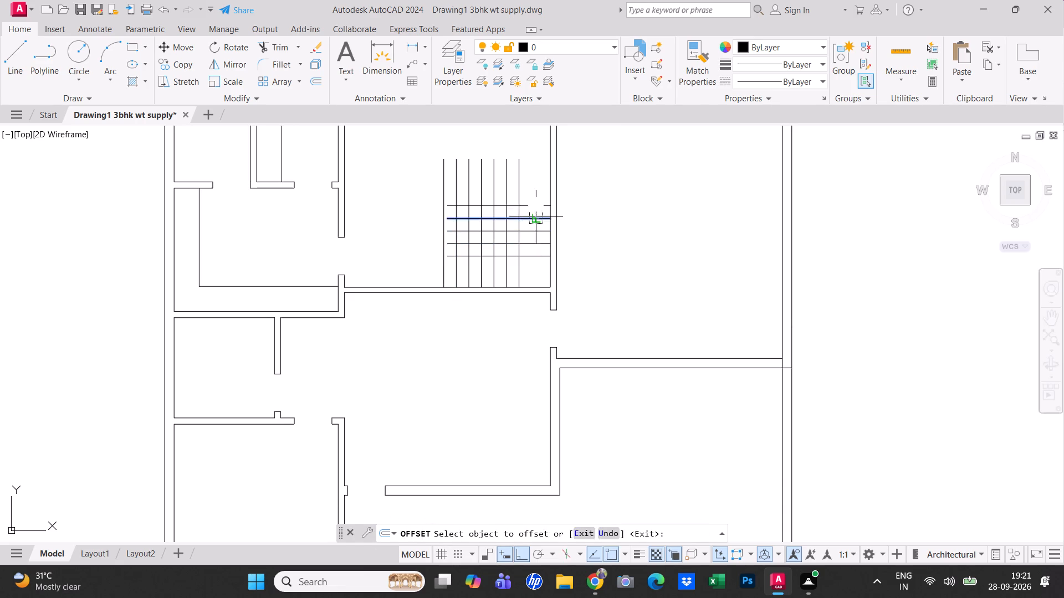
{"action": "left_click", "coordinate": [533, 179]}
{"action": "left_click", "coordinate": [532, 204]}
{"action": "left_click", "coordinate": [529, 172]}
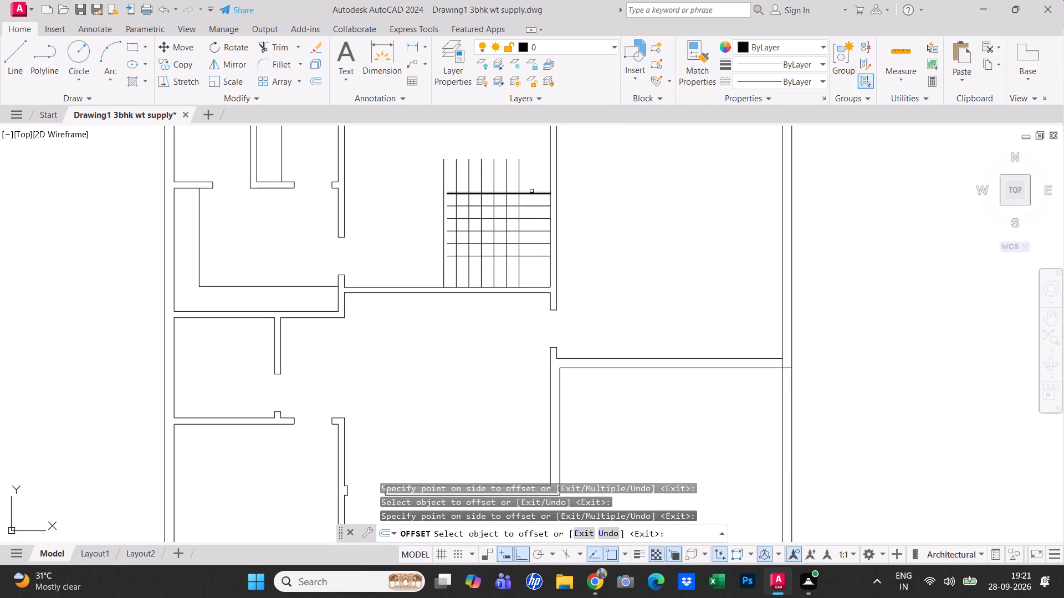
{"action": "left_click_drag", "start_coordinate": [531, 192], "coordinate": [530, 185]}
{"action": "left_click", "coordinate": [528, 150]}
{"action": "left_click", "coordinate": [532, 180]}
{"action": "left_click", "coordinate": [530, 158]}
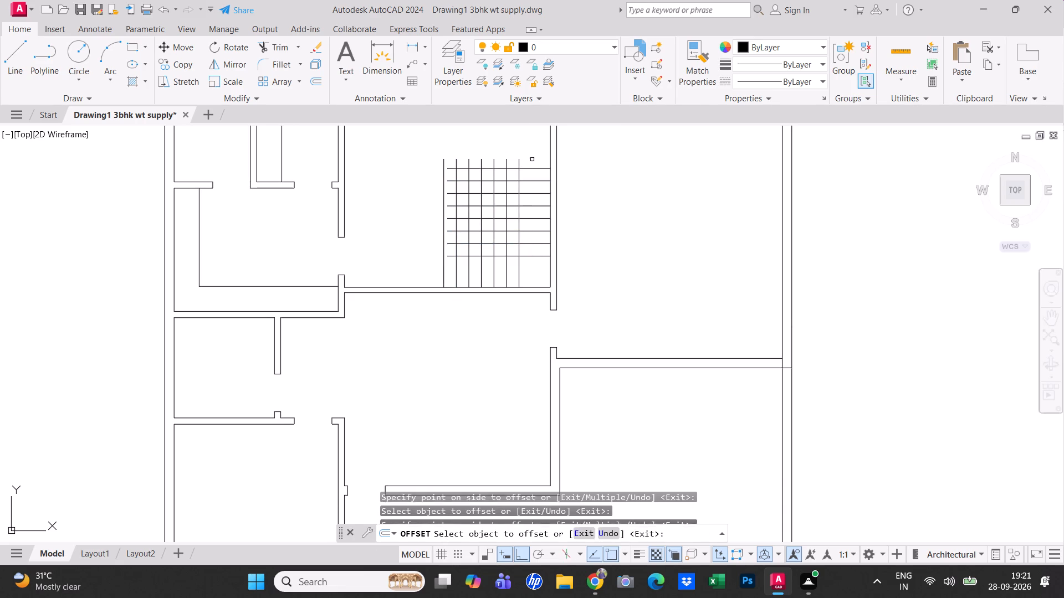
{"action": "left_click", "coordinate": [533, 169]}
{"action": "left_click_drag", "start_coordinate": [533, 147], "coordinate": [534, 152]}
{"action": "key", "text": "Escape"}
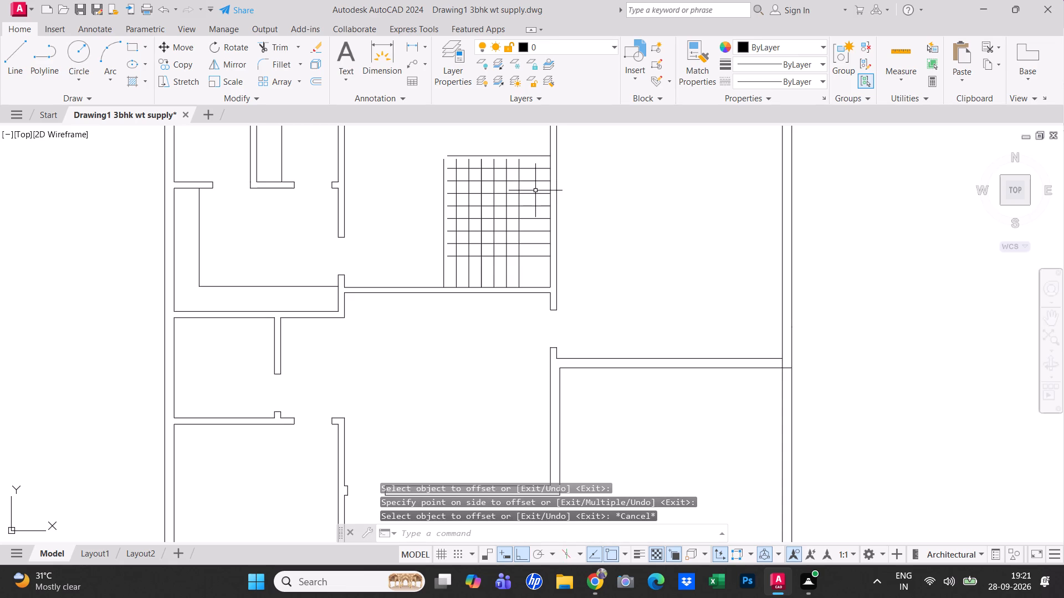
Fillet square corners joining the inner vertical line to the top tread line and the lowest horizontal line to the leftmost vertical line.
{"action": "type", "text": "f"}
{"action": "key", "text": "space"}
{"action": "left_click", "coordinate": [518, 162]}
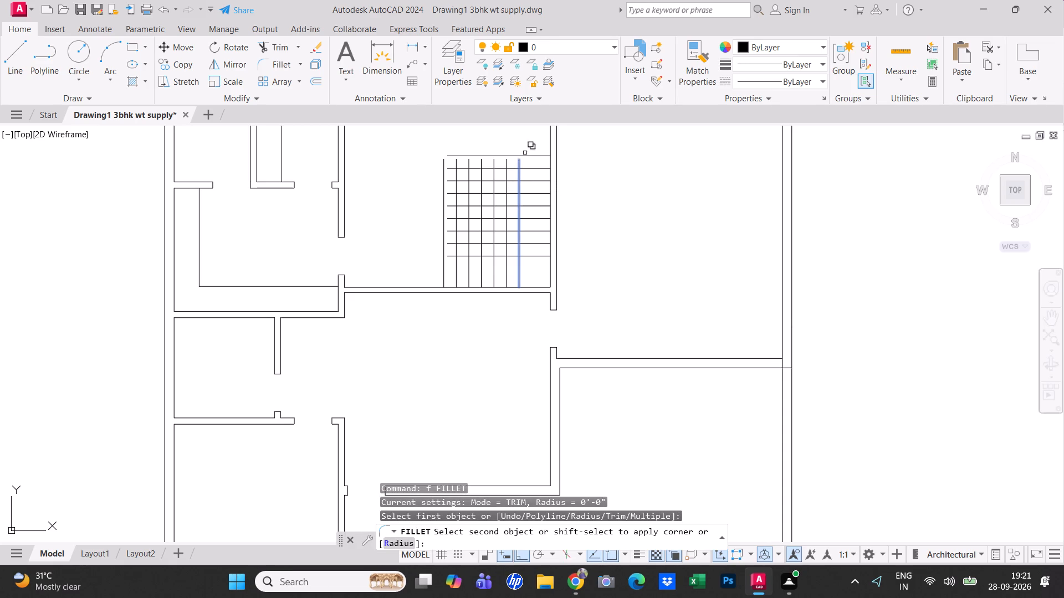
{"action": "left_click", "coordinate": [530, 157]}
{"action": "right_click", "coordinate": [499, 142]}
{"action": "left_click", "coordinate": [515, 149]}
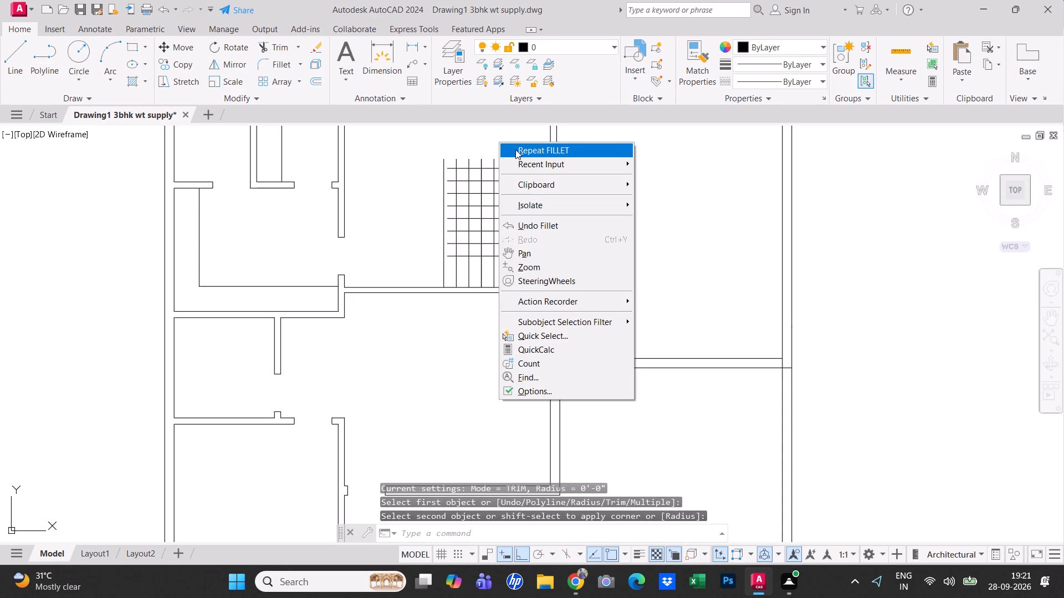
{"action": "left_click", "coordinate": [453, 257]}
{"action": "left_click", "coordinate": [444, 264]}
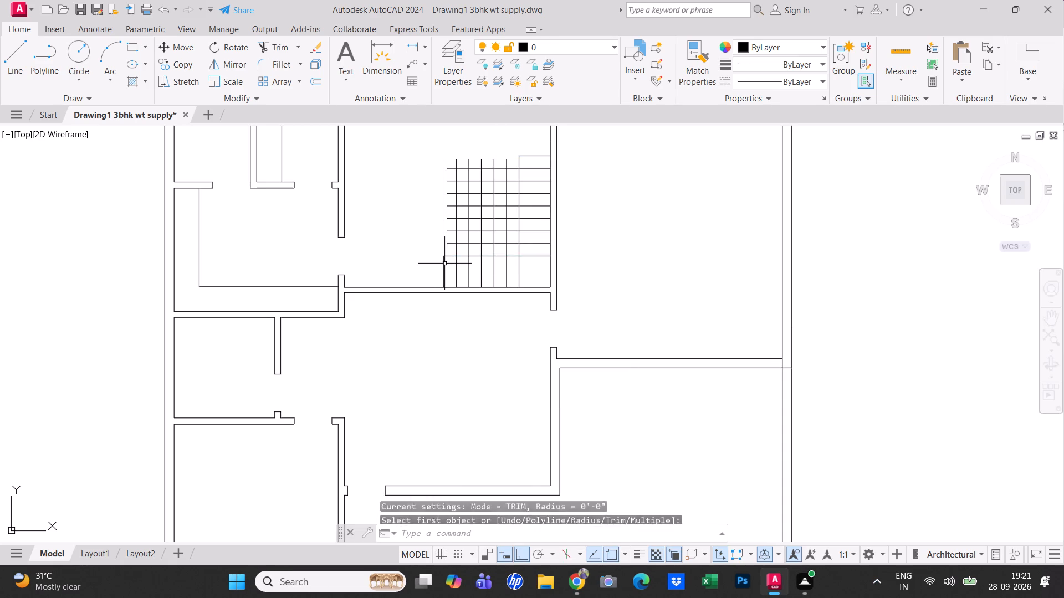
{"action": "key", "text": "Escape"}
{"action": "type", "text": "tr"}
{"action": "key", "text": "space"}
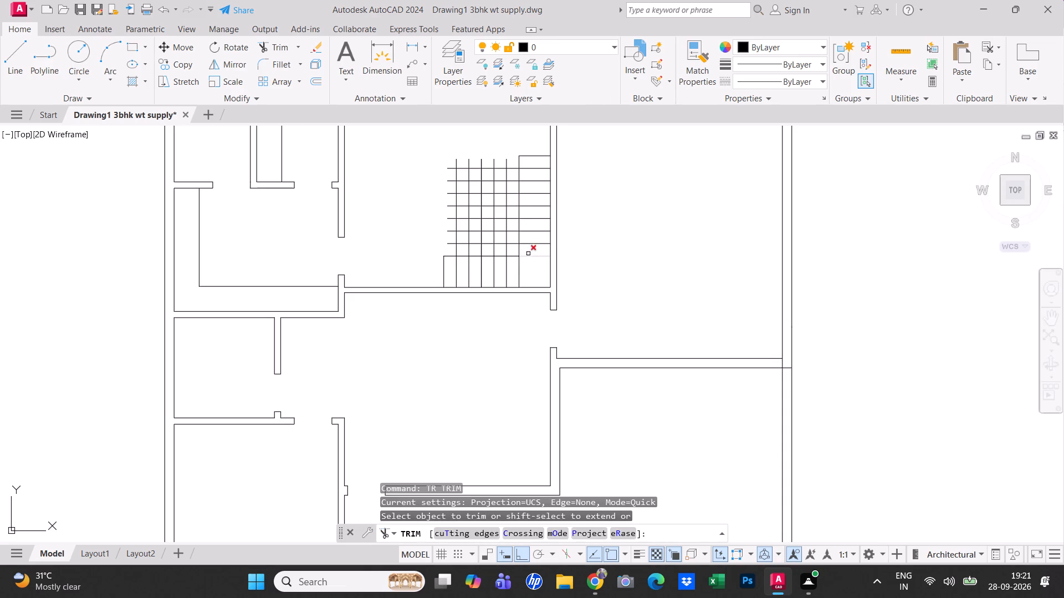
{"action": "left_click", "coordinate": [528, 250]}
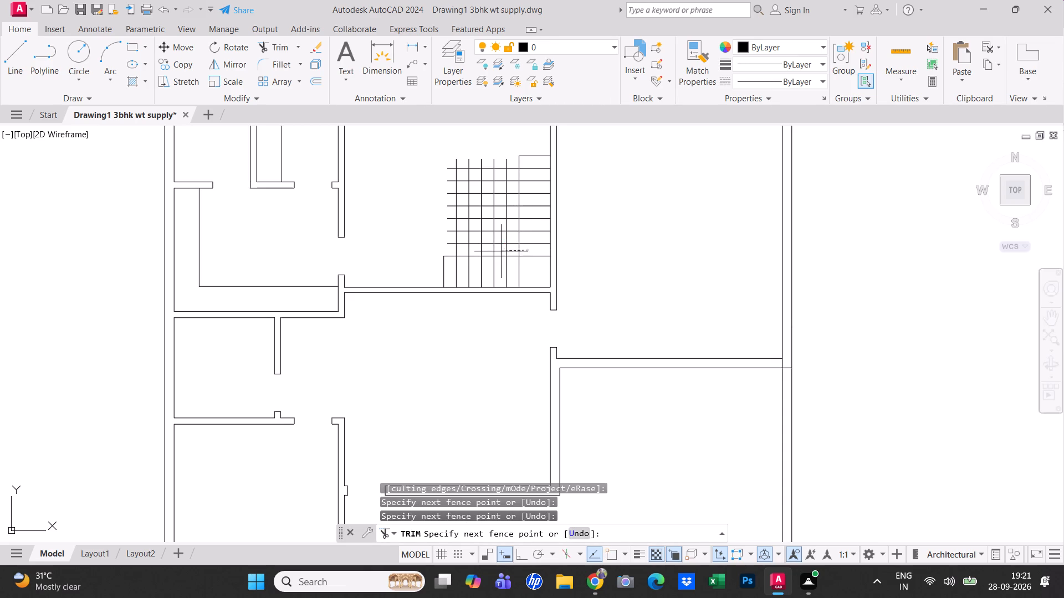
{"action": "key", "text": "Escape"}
Trim the tread lines beside the right flight's inner edge and above the lower flight's top edge to separate both flights from the leftover grid.
{"action": "right_click", "coordinate": [516, 248]}
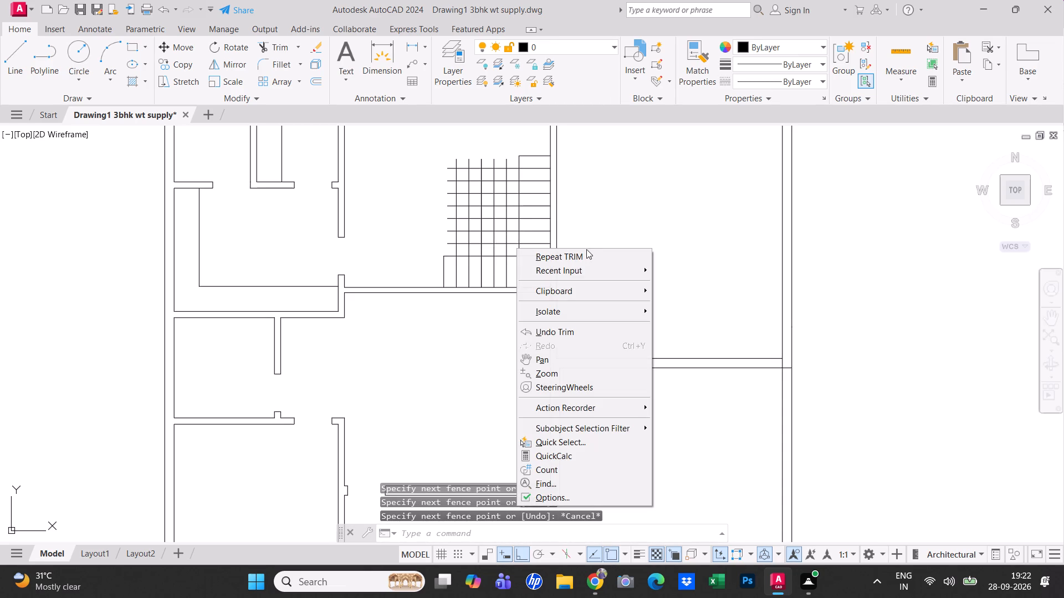
{"action": "left_click", "coordinate": [586, 253]}
{"action": "left_click", "coordinate": [512, 164]}
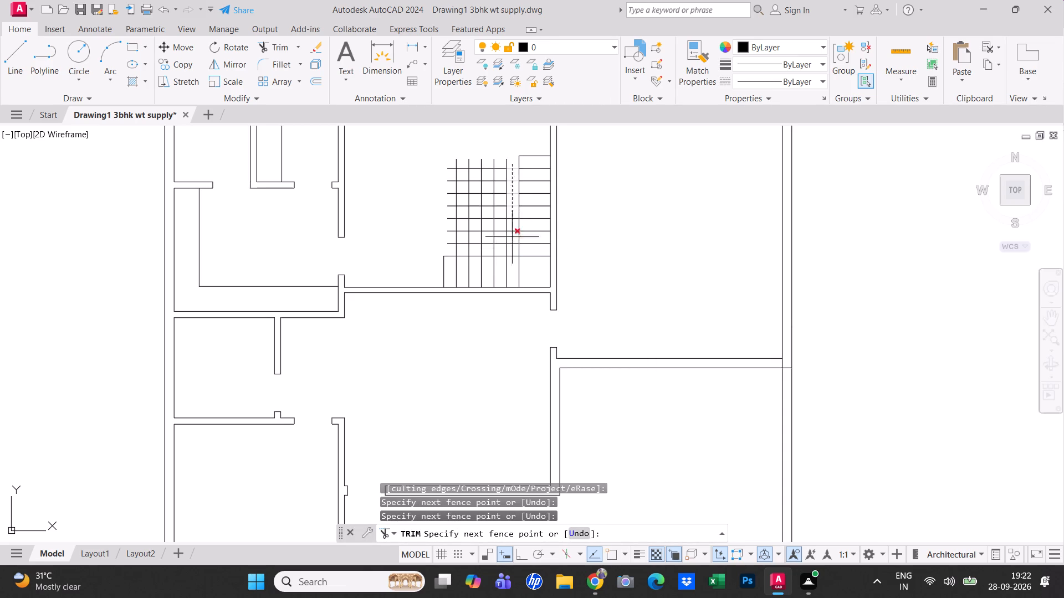
{"action": "left_click", "coordinate": [509, 251]}
{"action": "left_click", "coordinate": [510, 250]}
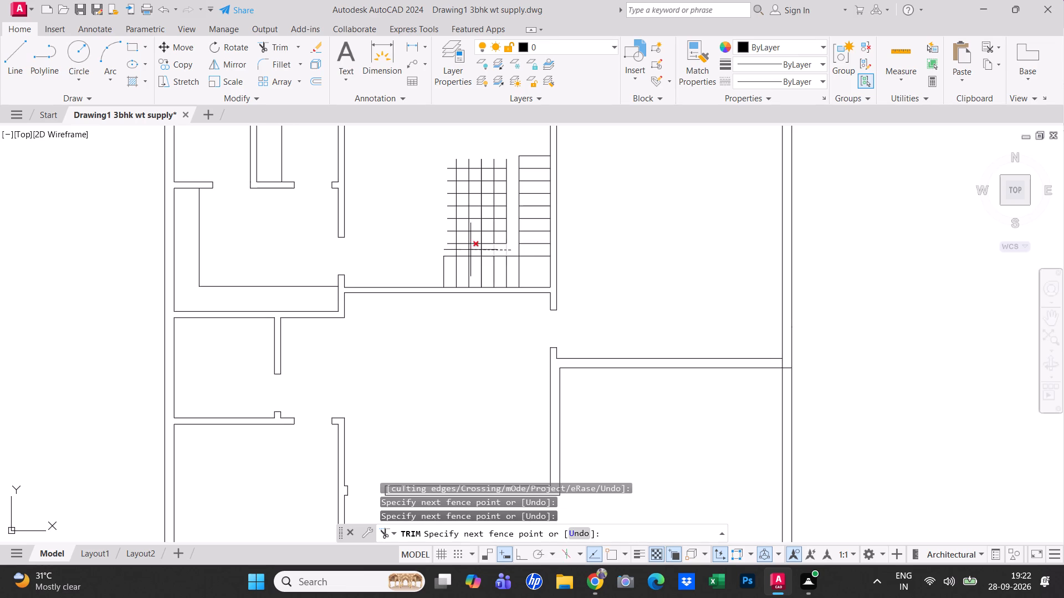
{"action": "left_click", "coordinate": [447, 250]}
{"action": "key", "text": "Escape"}
{"action": "left_click", "coordinate": [498, 251]}
{"action": "key", "text": "Escape"}
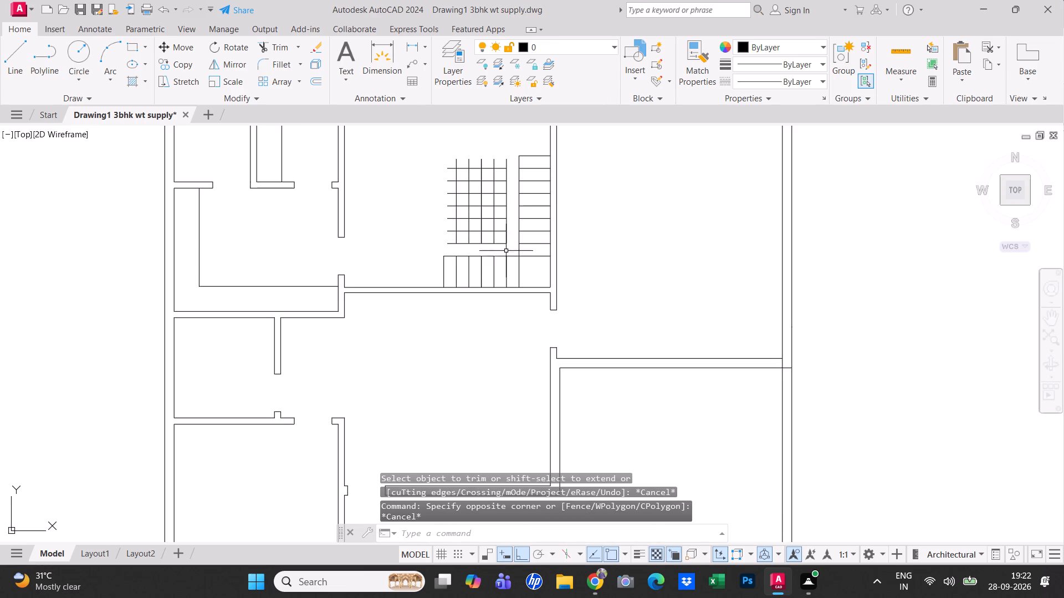
Erase the leftover grid of crossing lines in the staircase's inner corner.
{"action": "left_click", "coordinate": [512, 251]}
{"action": "left_click", "coordinate": [430, 157]}
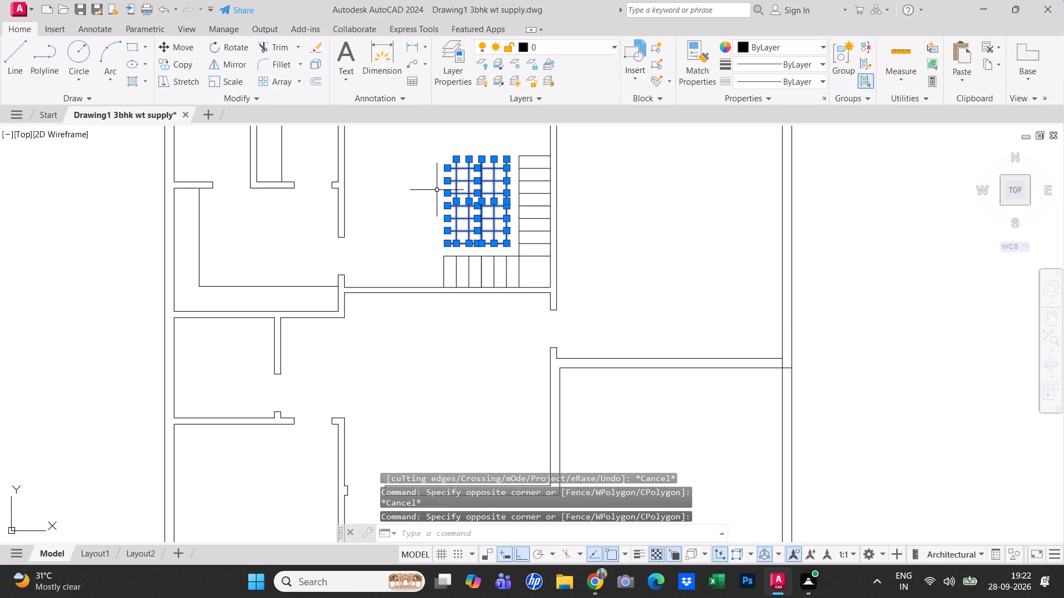
{"action": "key", "text": "e"}
{"action": "key", "text": "space"}
Save the drawing.
{"action": "key", "text": "ctrl+s"}
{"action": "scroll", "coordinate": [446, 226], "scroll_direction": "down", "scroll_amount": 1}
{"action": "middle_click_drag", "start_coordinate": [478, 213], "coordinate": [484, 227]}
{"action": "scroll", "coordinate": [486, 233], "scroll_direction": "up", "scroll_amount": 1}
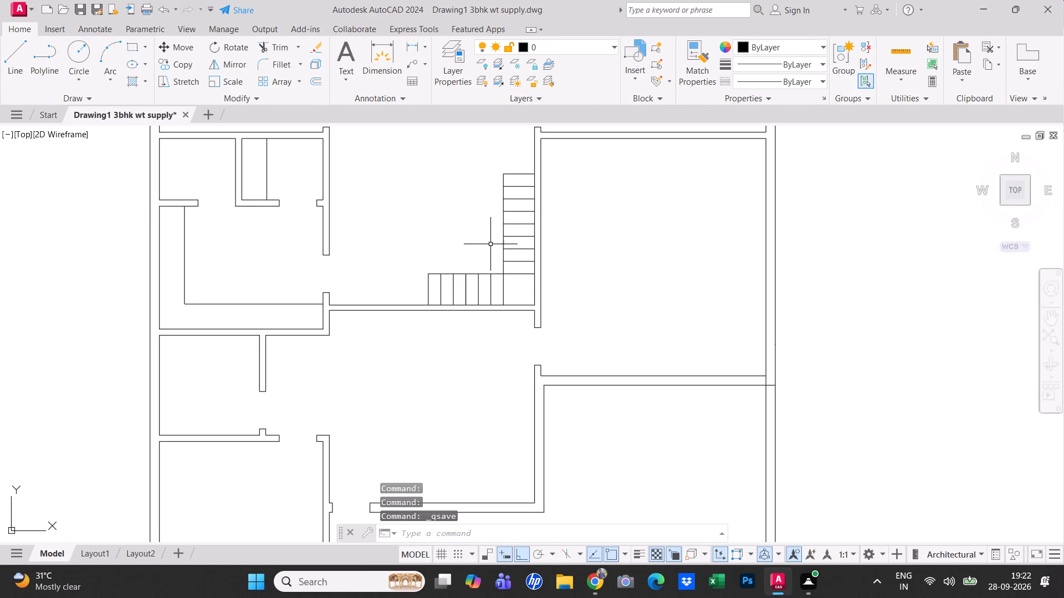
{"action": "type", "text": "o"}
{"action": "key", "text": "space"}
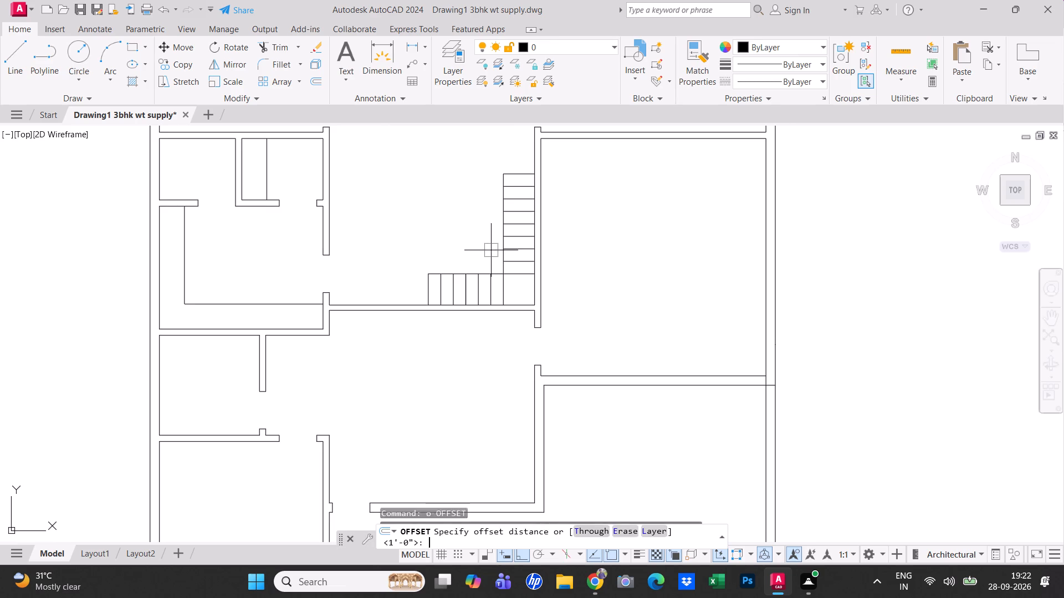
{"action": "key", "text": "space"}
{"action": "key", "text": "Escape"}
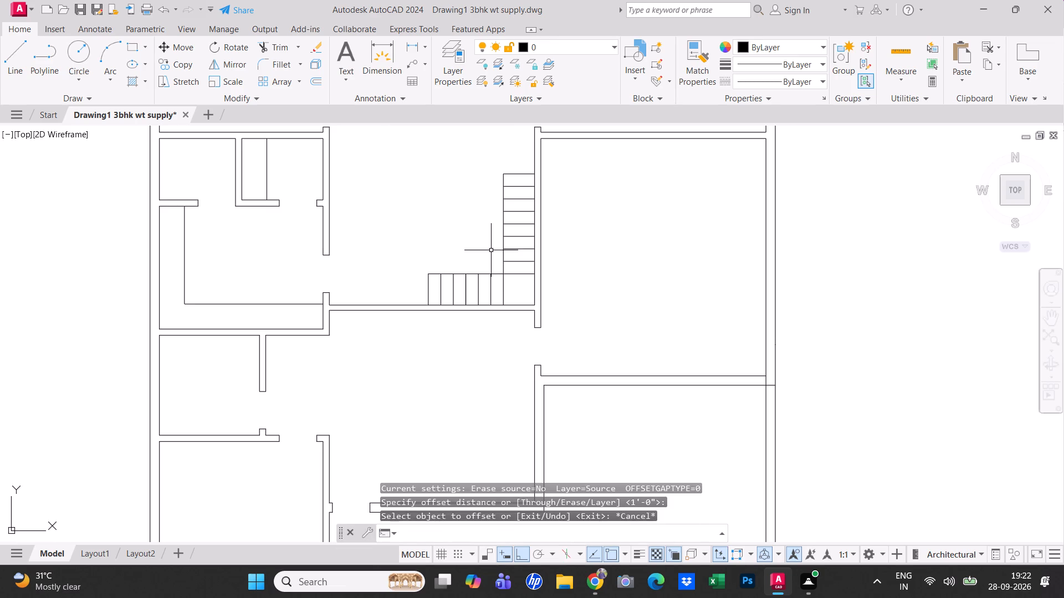
Offset the lower flight's top edge upward and the right flight's inner edge outward by 1".
{"action": "type", "text": "o 1'"}
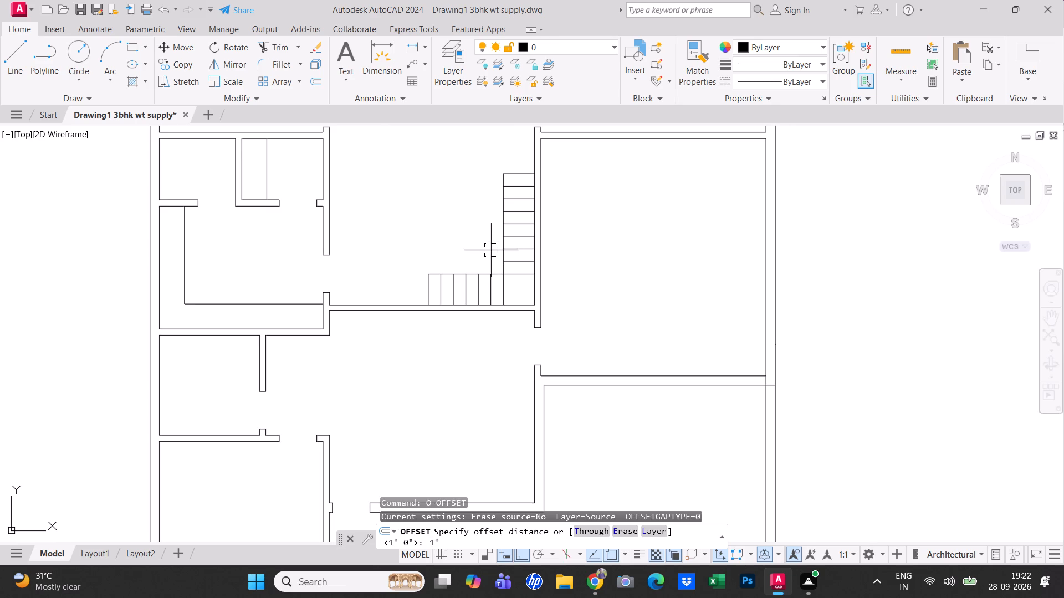
{"action": "key", "text": "BackSpace"}
{"action": "key", "text": "shift+quotedbl"}
{"action": "key", "text": "Return"}
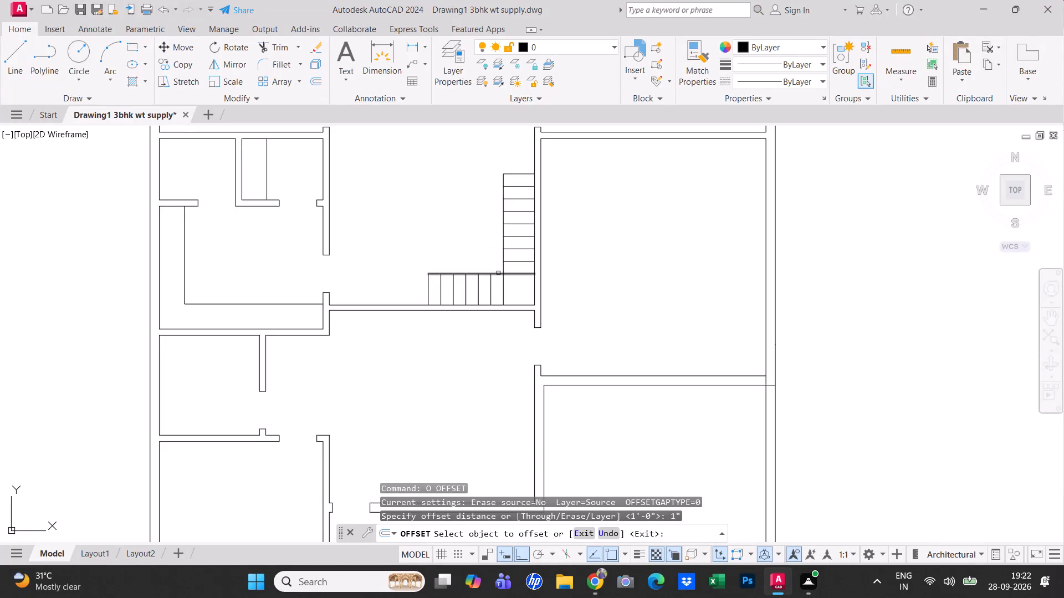
{"action": "left_click", "coordinate": [498, 272]}
{"action": "left_click", "coordinate": [494, 251]}
{"action": "left_click", "coordinate": [502, 258]}
{"action": "left_click", "coordinate": [481, 251]}
{"action": "key", "text": "Escape"}
{"action": "scroll", "coordinate": [503, 276], "scroll_direction": "up", "scroll_amount": 3}
{"action": "key", "text": "Escape"}
Trim the two offset lines where they cross at the staircase's inner corner and run on into the flights.
{"action": "type", "text": "tr"}
{"action": "key", "text": "space"}
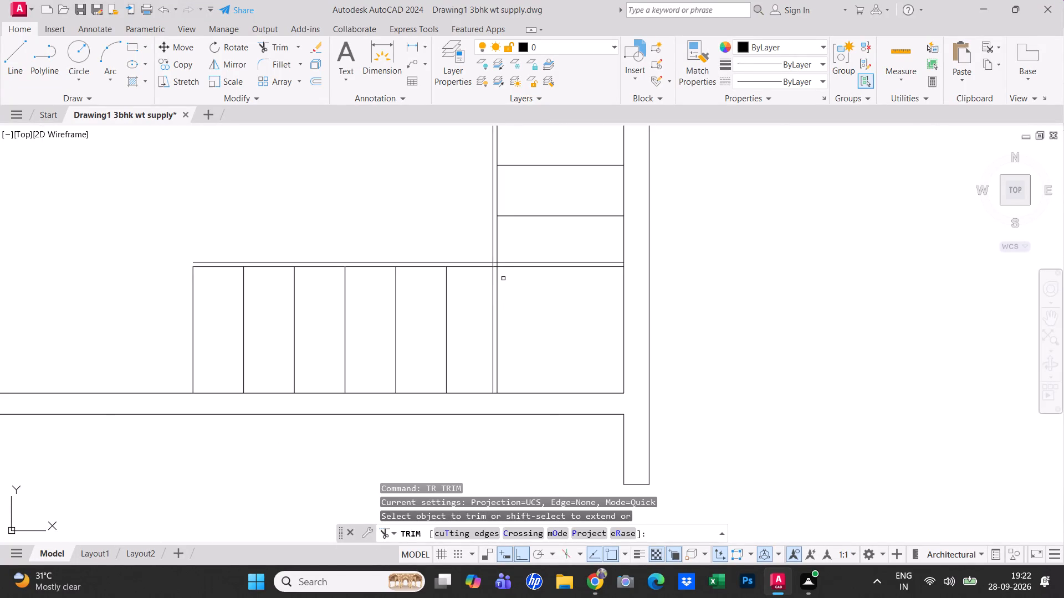
{"action": "scroll", "coordinate": [493, 274], "scroll_direction": "up", "scroll_amount": 1}
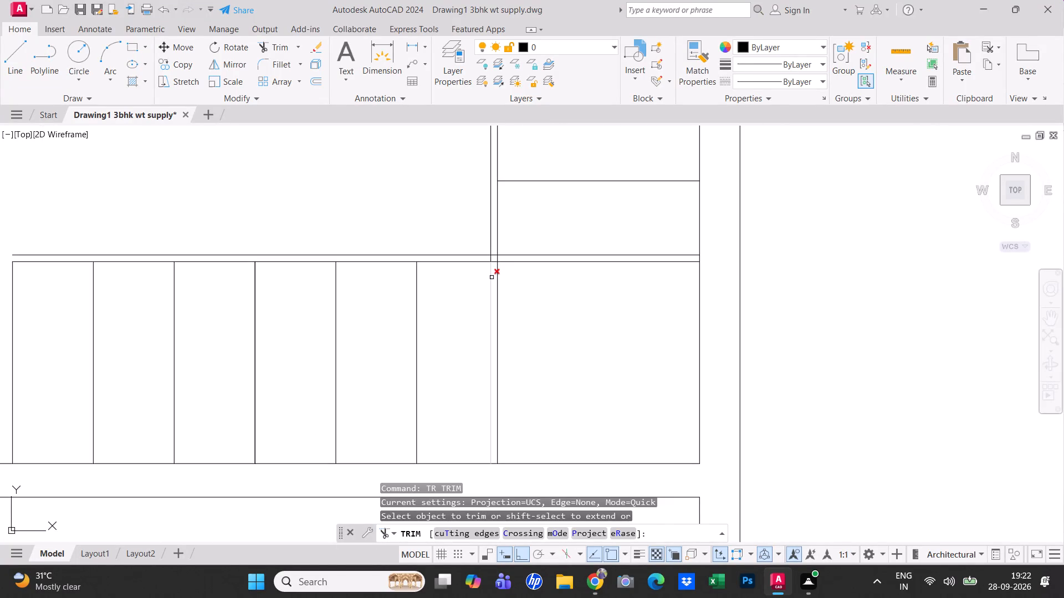
{"action": "left_click", "coordinate": [493, 280]}
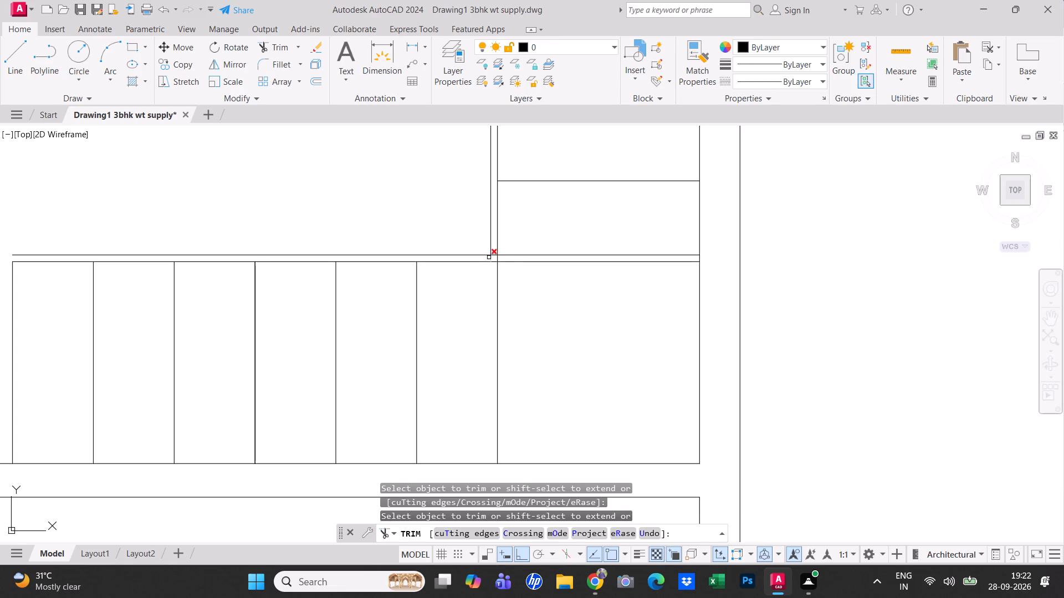
{"action": "left_click", "coordinate": [492, 259]}
{"action": "key", "text": "Escape"}
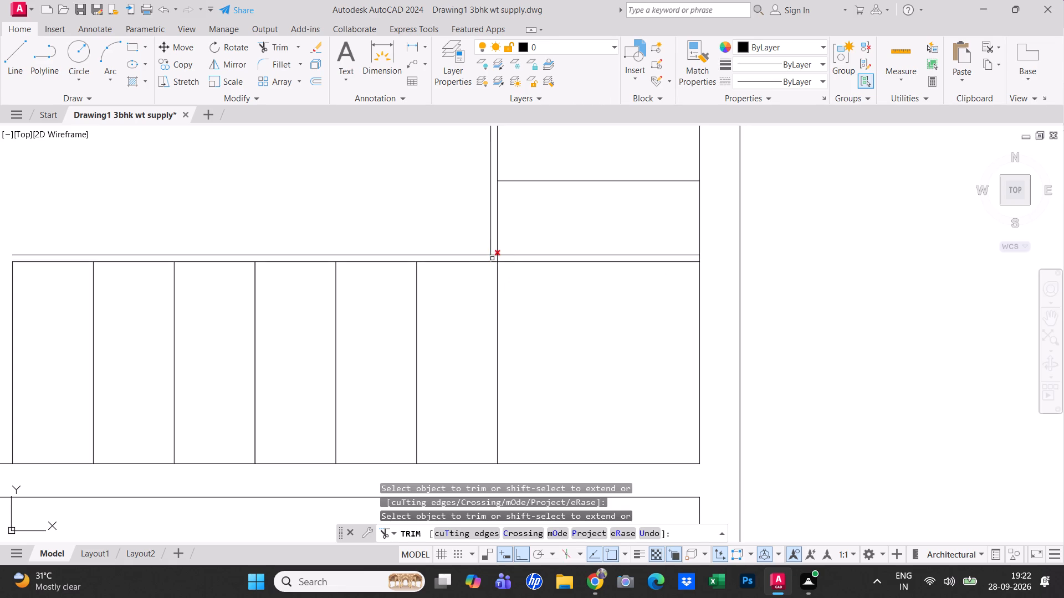
{"action": "left_click", "coordinate": [492, 259]}
{"action": "scroll", "coordinate": [495, 256], "scroll_direction": "up", "scroll_amount": 3}
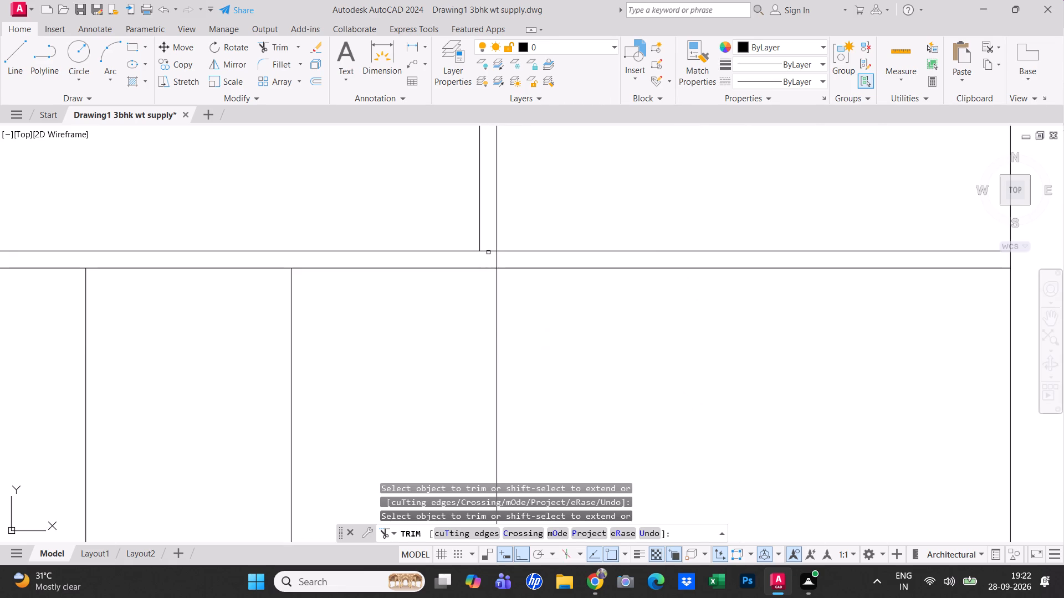
{"action": "left_click", "coordinate": [488, 251]}
{"action": "scroll", "coordinate": [508, 260], "scroll_direction": "down", "scroll_amount": 1}
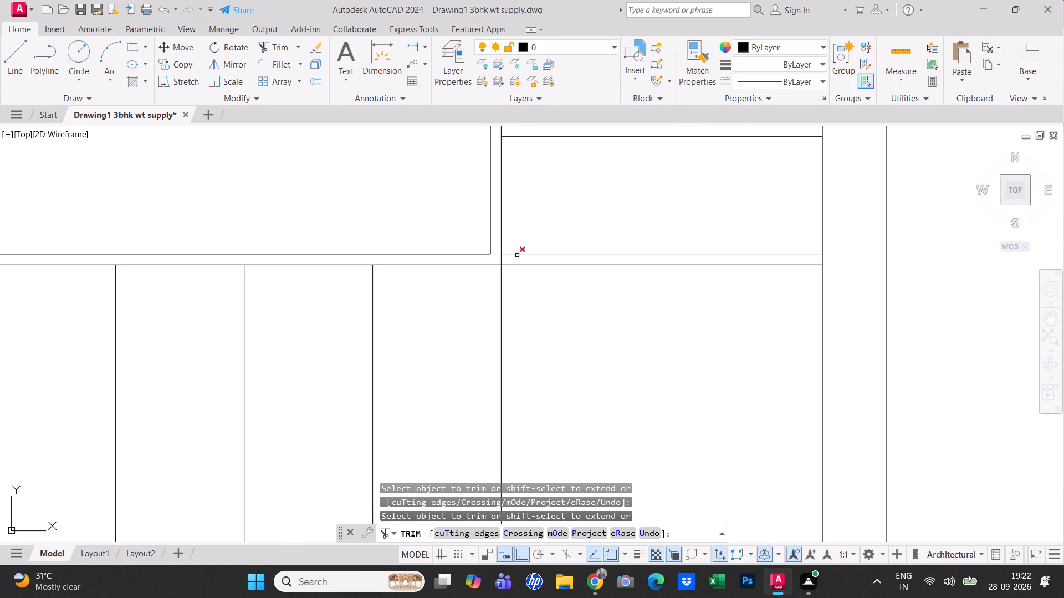
{"action": "left_click", "coordinate": [517, 255]}
{"action": "scroll", "coordinate": [559, 257], "scroll_direction": "down", "scroll_amount": 3}
{"action": "scroll", "coordinate": [596, 330], "scroll_direction": "up", "scroll_amount": 2}
{"action": "key", "text": "Escape"}
{"action": "scroll", "coordinate": [595, 329], "scroll_direction": "down", "scroll_amount": 2}
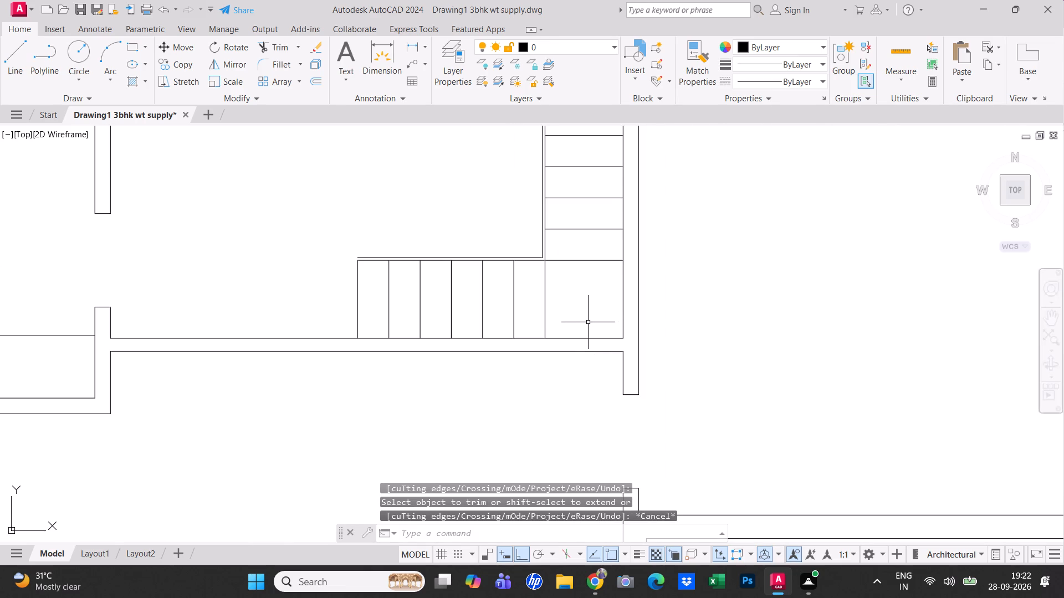
Save the drawing.
{"action": "key", "text": "ctrl+s"}
Stretch the inner end of the right flight's top tread line to the top end of the vertical offset line.
{"action": "scroll", "coordinate": [587, 322], "scroll_direction": "down", "scroll_amount": 1}
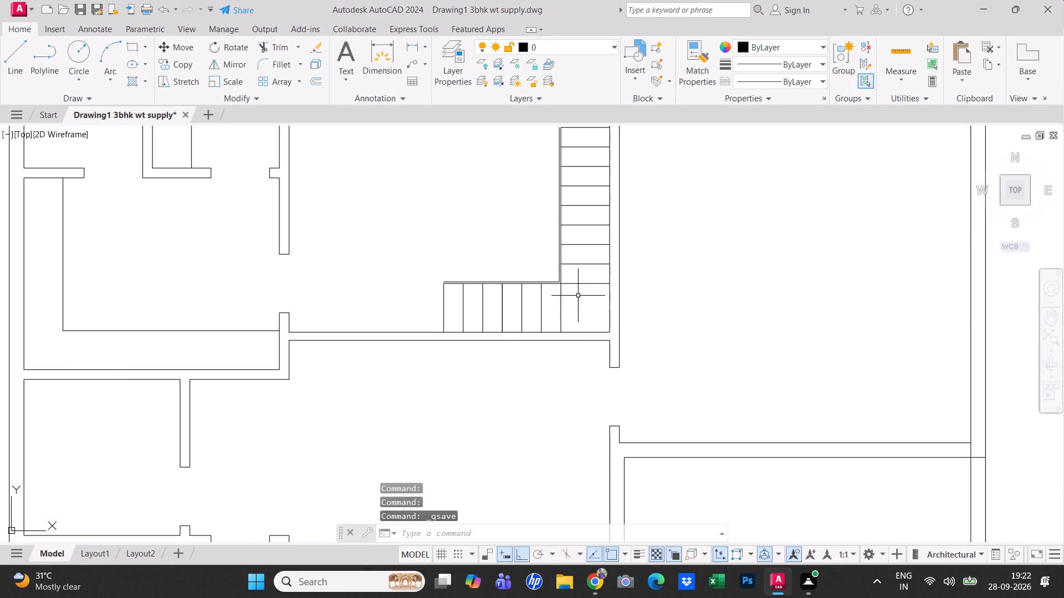
{"action": "scroll", "coordinate": [579, 297], "scroll_direction": "up", "scroll_amount": 1}
{"action": "scroll", "coordinate": [580, 300], "scroll_direction": "down", "scroll_amount": 1}
{"action": "middle_click_drag", "start_coordinate": [577, 318], "coordinate": [574, 325]}
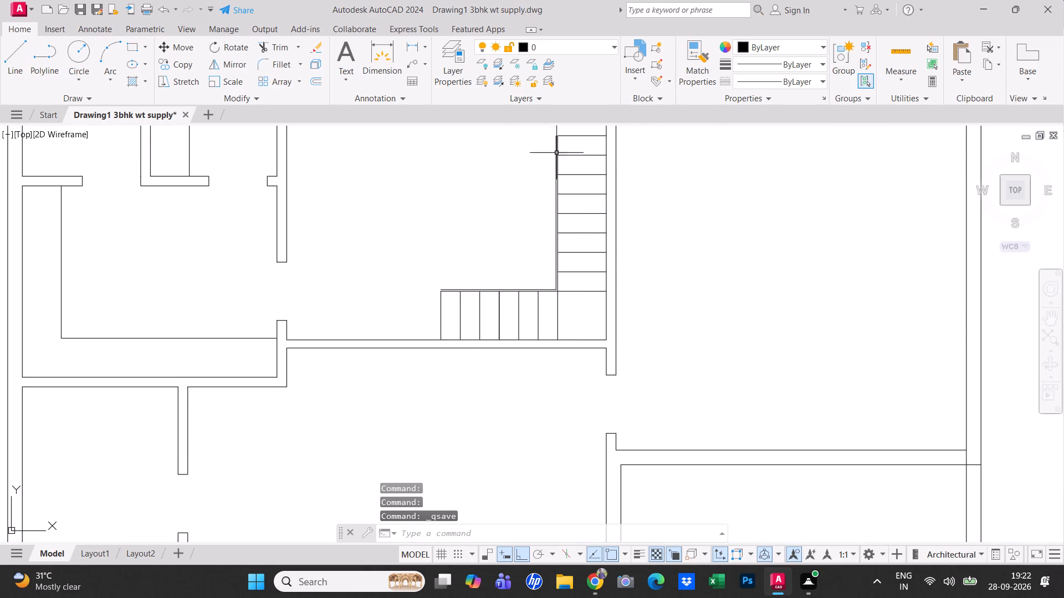
{"action": "scroll", "coordinate": [564, 131], "scroll_direction": "up", "scroll_amount": 4}
{"action": "left_click", "coordinate": [551, 144]}
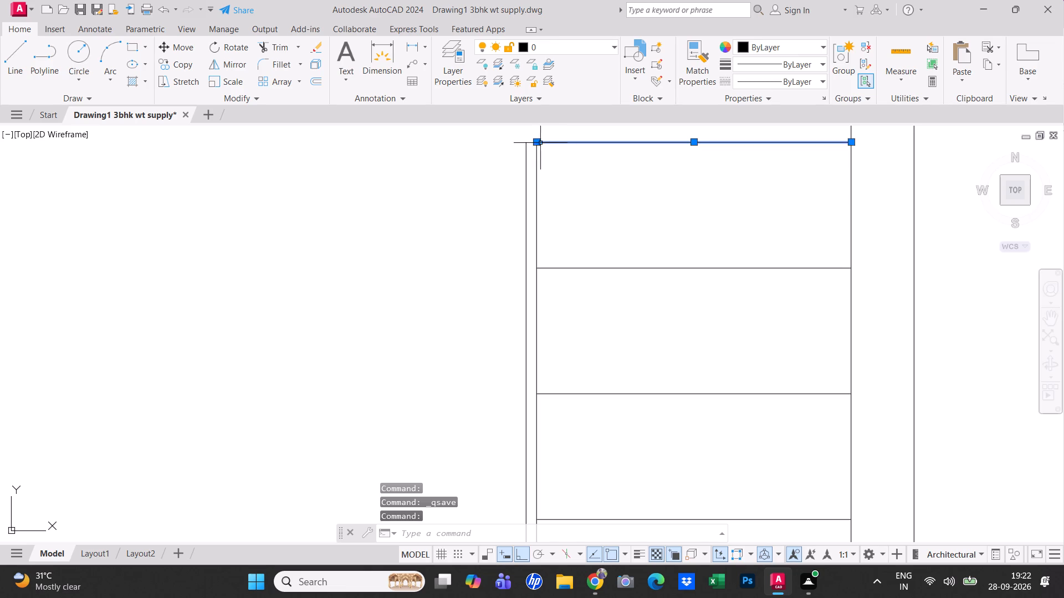
{"action": "left_click", "coordinate": [540, 142]}
{"action": "left_click", "coordinate": [526, 142]}
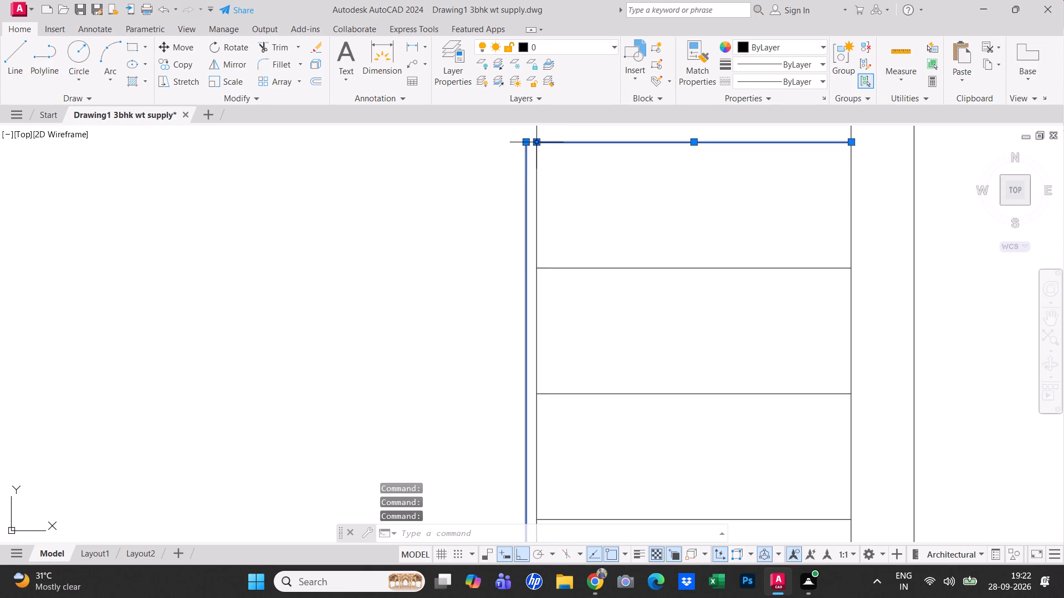
{"action": "left_click", "coordinate": [539, 142]}
{"action": "left_click", "coordinate": [524, 140]}
{"action": "scroll", "coordinate": [520, 168], "scroll_direction": "down", "scroll_amount": 3}
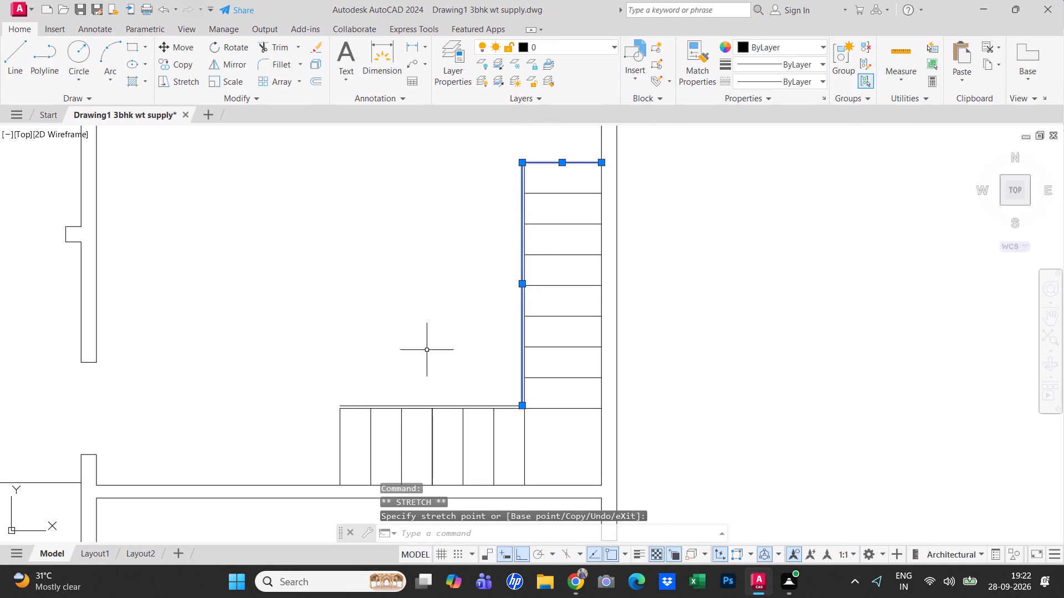
{"action": "key", "text": "Escape"}
Stretch the top of the lower flight's leftmost vertical line up to the end of the horizontal offset line.
{"action": "scroll", "coordinate": [317, 413], "scroll_direction": "up", "scroll_amount": 1}
{"action": "middle_click_drag", "start_coordinate": [344, 394], "coordinate": [408, 296]}
{"action": "scroll", "coordinate": [408, 296], "scroll_direction": "up", "scroll_amount": 1}
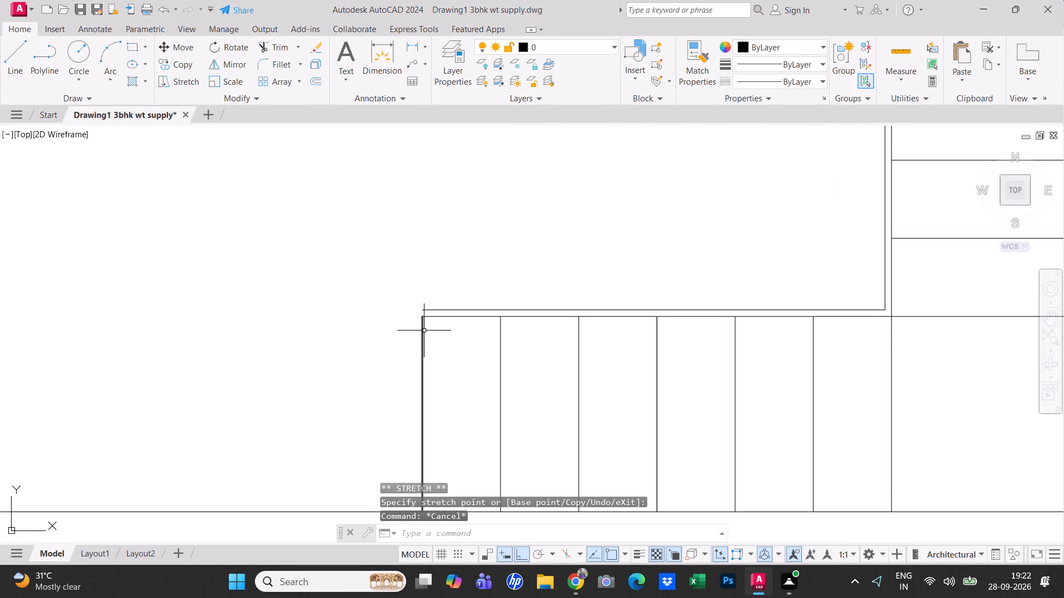
{"action": "left_click", "coordinate": [425, 332]}
{"action": "scroll", "coordinate": [423, 323], "scroll_direction": "up", "scroll_amount": 4}
{"action": "left_click", "coordinate": [406, 321]}
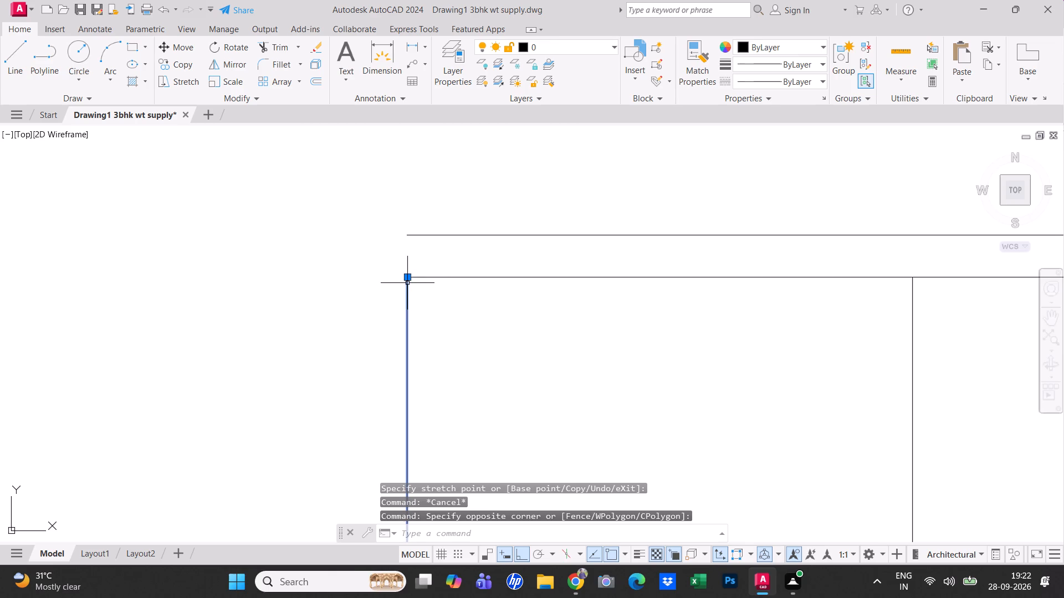
{"action": "left_click", "coordinate": [408, 275]}
{"action": "left_click", "coordinate": [403, 230]}
{"action": "key", "text": "Escape"}
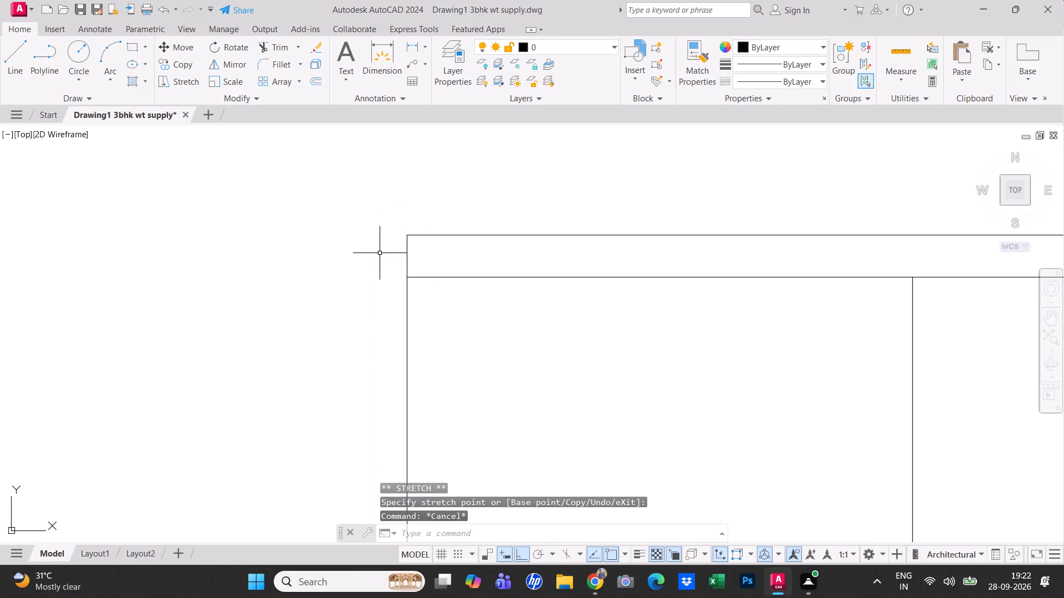
Save the drawing with the closed staircase edges.
{"action": "scroll", "coordinate": [380, 253], "scroll_direction": "down", "scroll_amount": 8}
{"action": "key", "text": "ctrl+s"}
Save the drawing again.
{"action": "scroll", "coordinate": [433, 270], "scroll_direction": "down", "scroll_amount": 1, "text": "ctrl"}
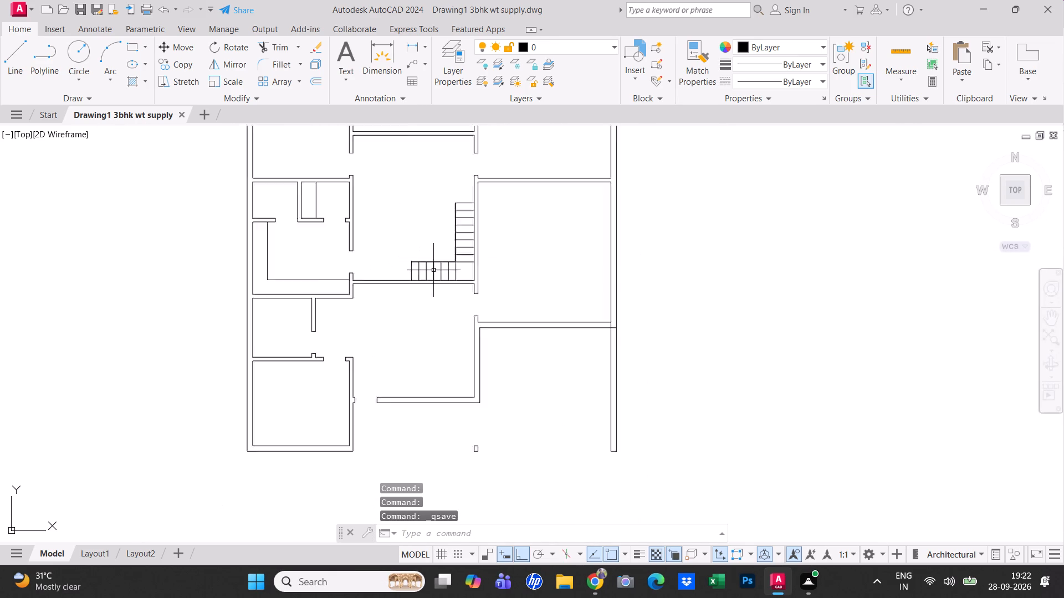
{"action": "scroll", "coordinate": [433, 270], "scroll_direction": "down", "scroll_amount": 2, "text": "ctrl"}
{"action": "scroll", "coordinate": [442, 234], "scroll_direction": "up", "scroll_amount": 1}
{"action": "middle_click_drag", "start_coordinate": [473, 309], "coordinate": [466, 288]}
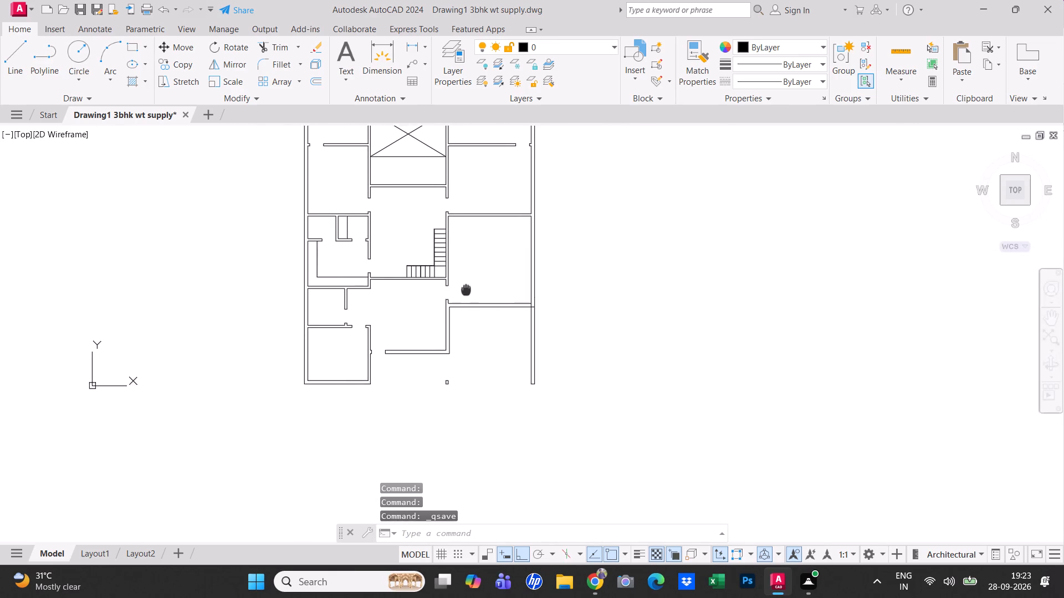
{"action": "middle_click_drag", "start_coordinate": [466, 288], "coordinate": [478, 279]}
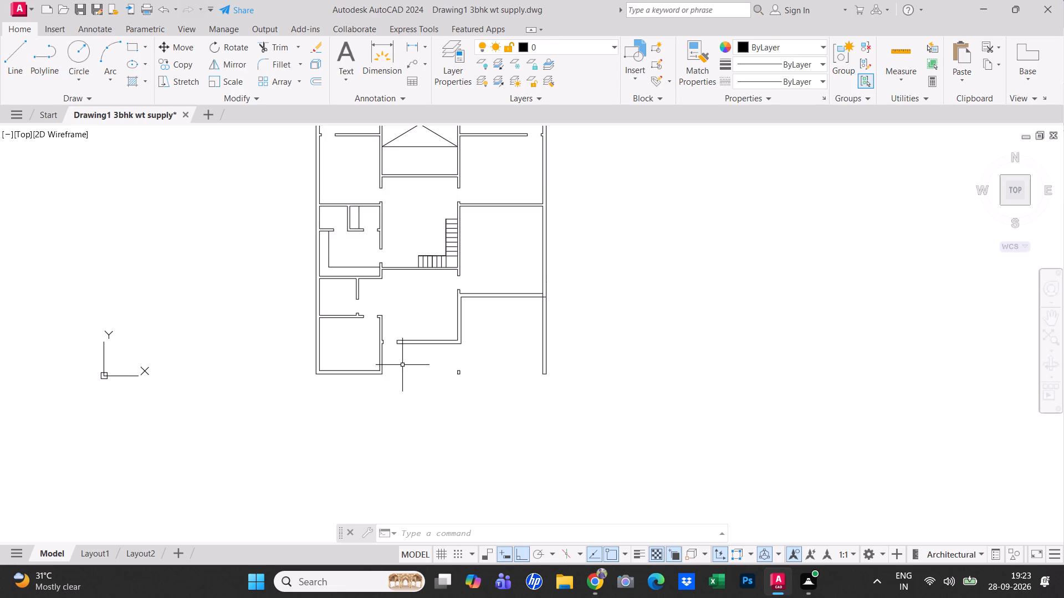
{"action": "scroll", "coordinate": [518, 321], "scroll_direction": "down", "scroll_amount": 1}
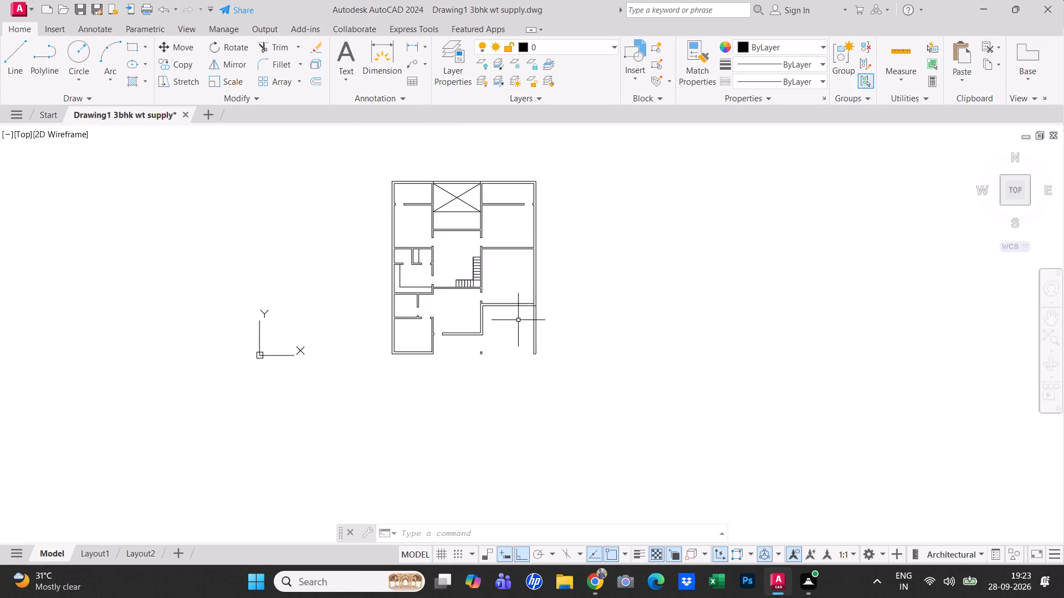
{"action": "middle_click_drag", "start_coordinate": [518, 333], "coordinate": [515, 377]}
{"action": "key", "text": "ctrl+s"}
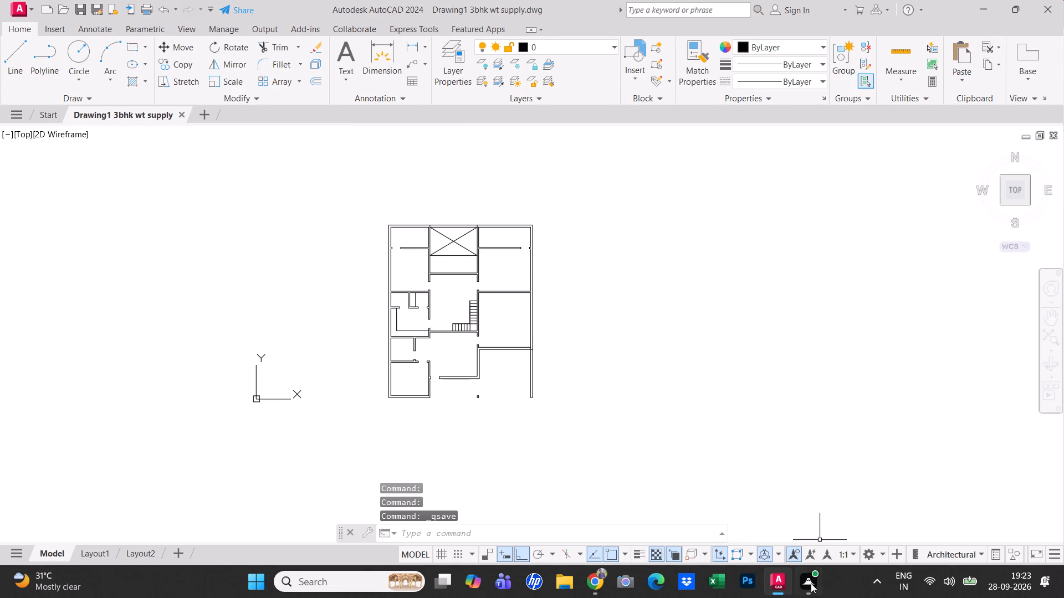
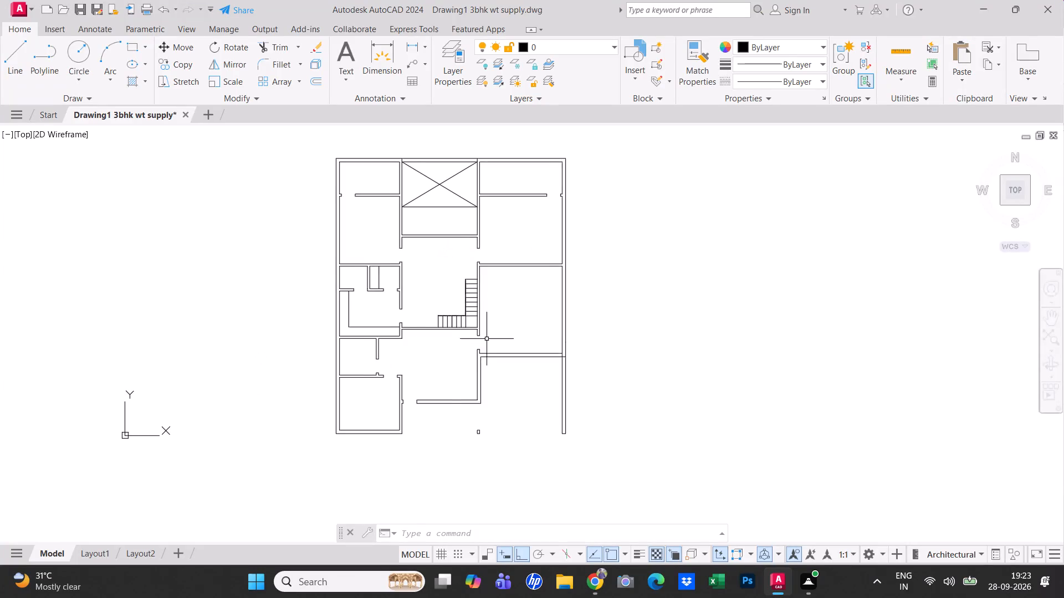
Save the floor plan drawing.
{"action": "middle_click_drag", "start_coordinate": [498, 341], "coordinate": [534, 341]}
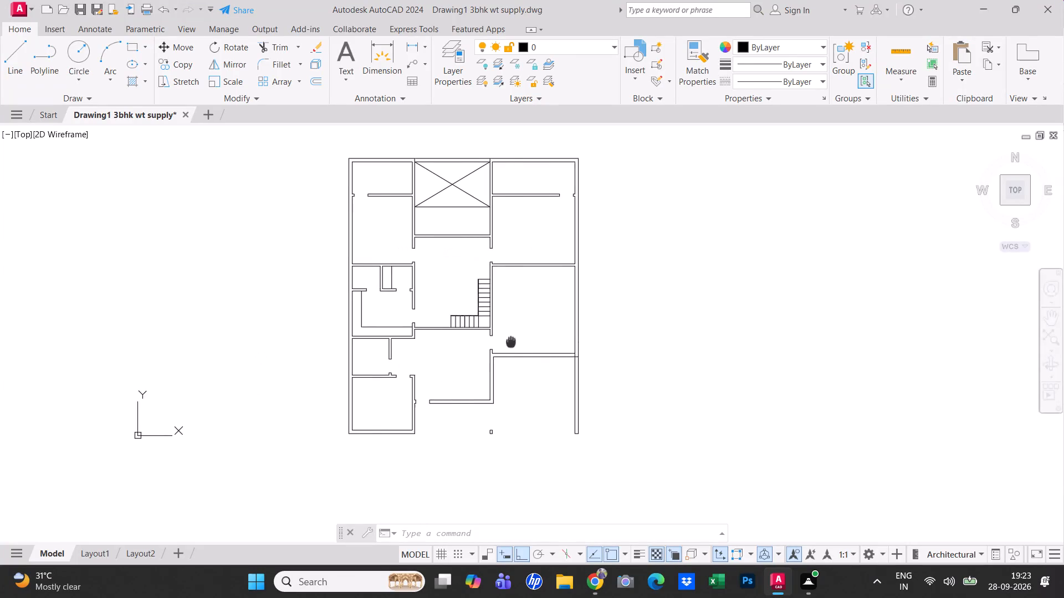
{"action": "middle_click_drag", "start_coordinate": [534, 341], "coordinate": [662, 341]}
{"action": "key", "text": "Escape"}
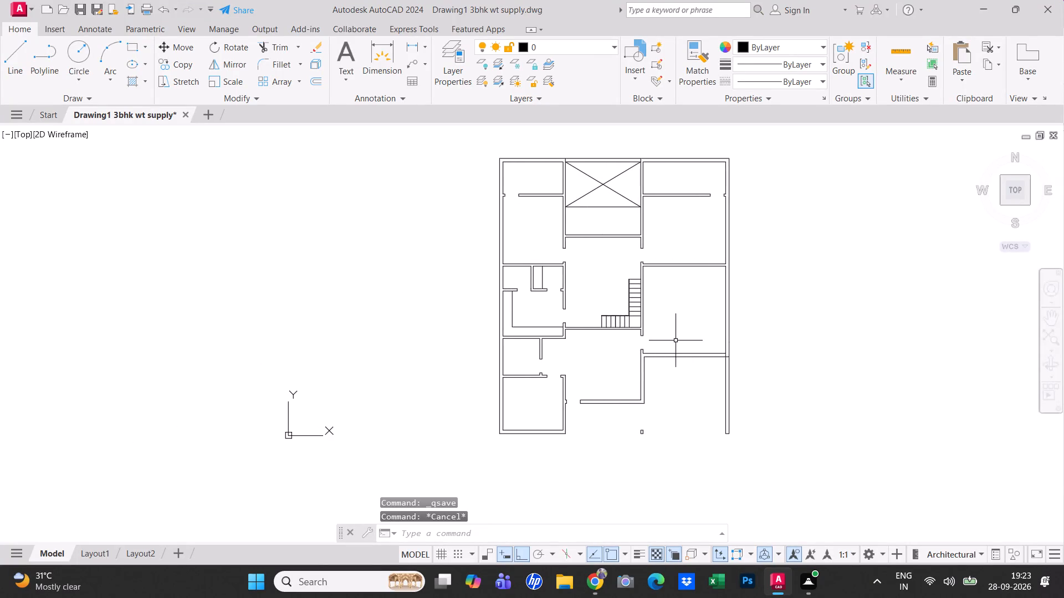
{"action": "key", "text": "ctrl+s"}
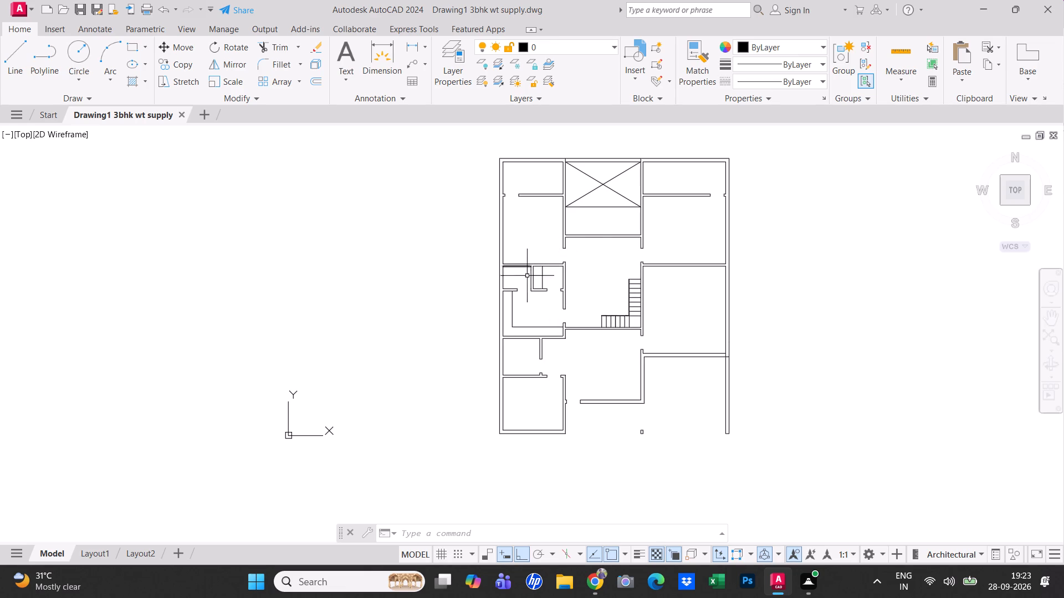
Save the drawing again after checking the rooms around the staircase.
{"action": "scroll", "coordinate": [563, 308], "scroll_direction": "up", "scroll_amount": 1}
{"action": "middle_click_drag", "start_coordinate": [560, 303], "coordinate": [520, 313]}
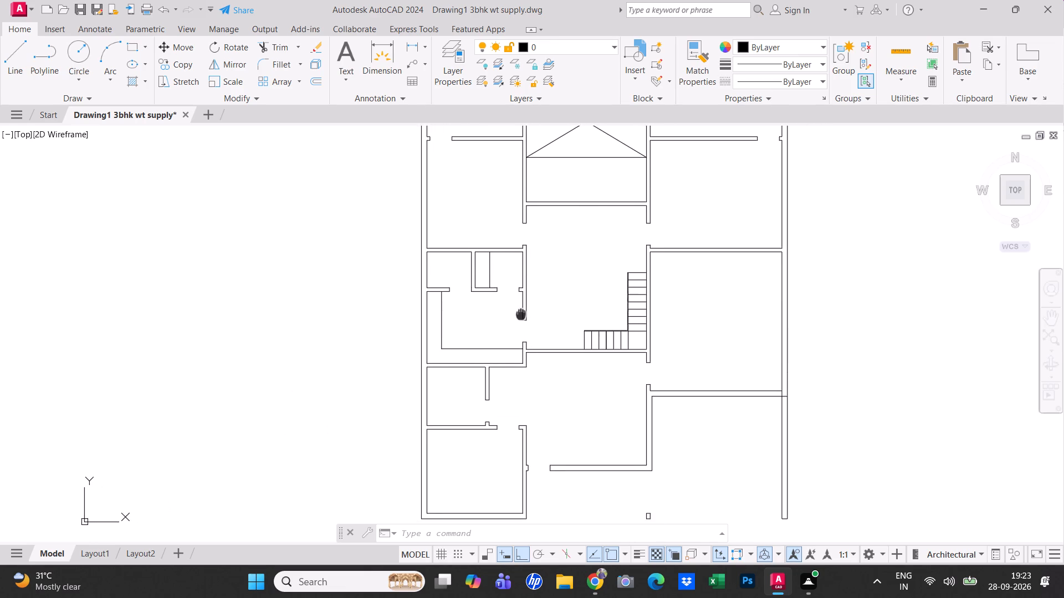
{"action": "middle_click_drag", "start_coordinate": [520, 313], "coordinate": [532, 300]}
{"action": "middle_click_drag", "start_coordinate": [503, 306], "coordinate": [520, 271]}
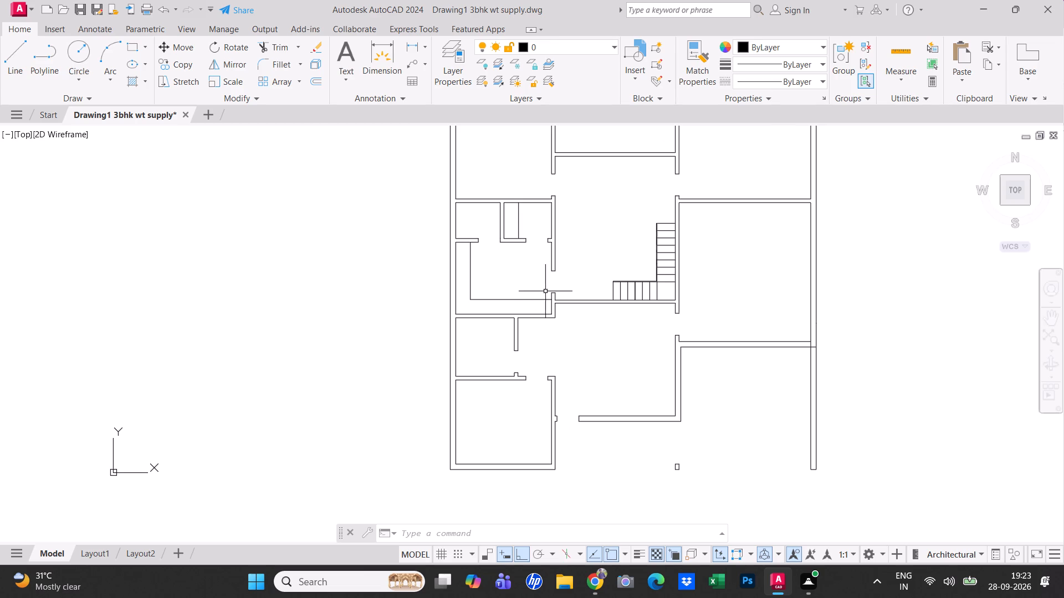
{"action": "scroll", "coordinate": [522, 297], "scroll_direction": "down", "scroll_amount": 1}
{"action": "key", "text": "ctrl+s"}
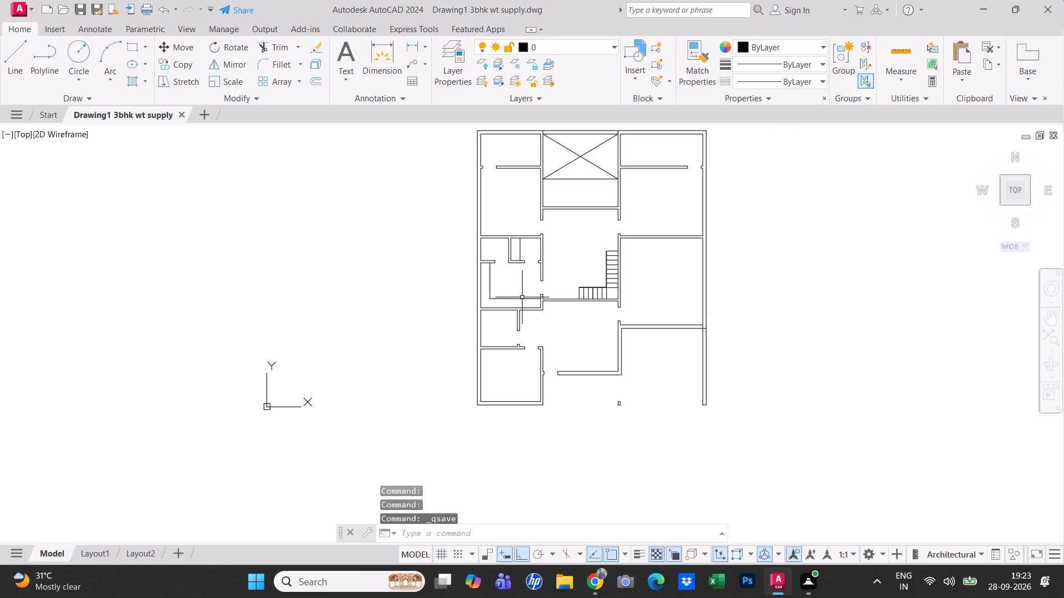
Offset the left inner wall line of the central bay with the crossed opening 1' to the right.
{"action": "scroll", "coordinate": [530, 287], "scroll_direction": "down", "scroll_amount": 1}
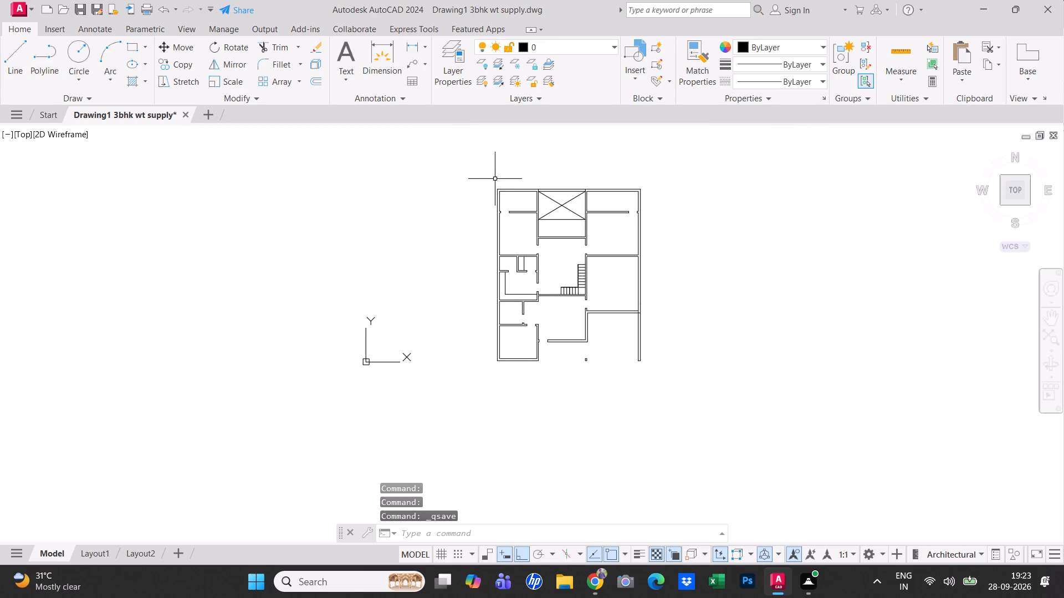
{"action": "scroll", "coordinate": [504, 184], "scroll_direction": "up", "scroll_amount": 1}
{"action": "scroll", "coordinate": [559, 170], "scroll_direction": "down", "scroll_amount": 1}
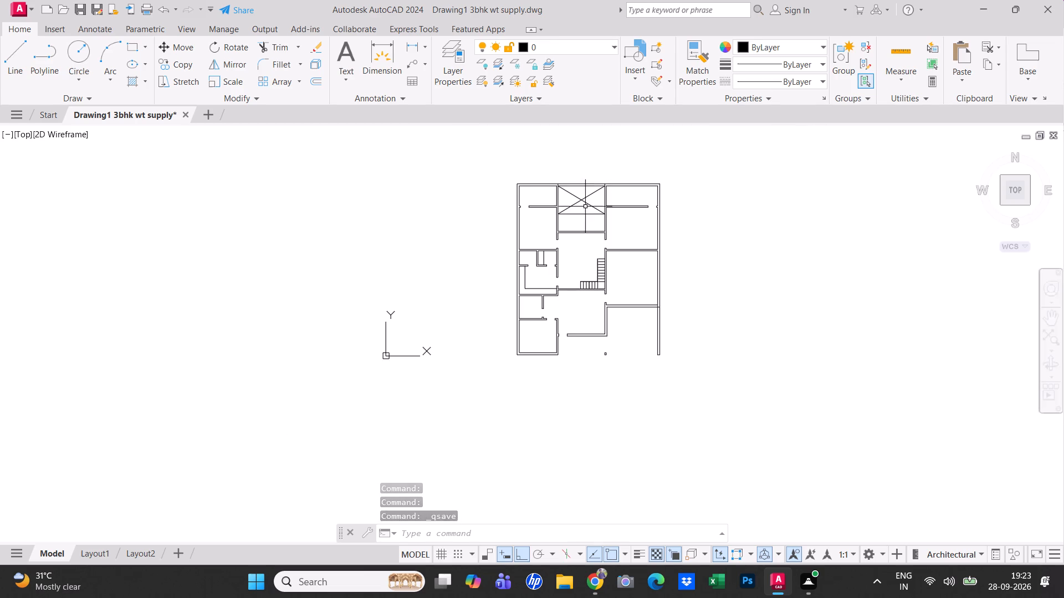
{"action": "scroll", "coordinate": [593, 314], "scroll_direction": "up", "scroll_amount": 2}
{"action": "middle_click_drag", "start_coordinate": [586, 301], "coordinate": [580, 349]}
{"action": "scroll", "coordinate": [566, 332], "scroll_direction": "down", "scroll_amount": 1}
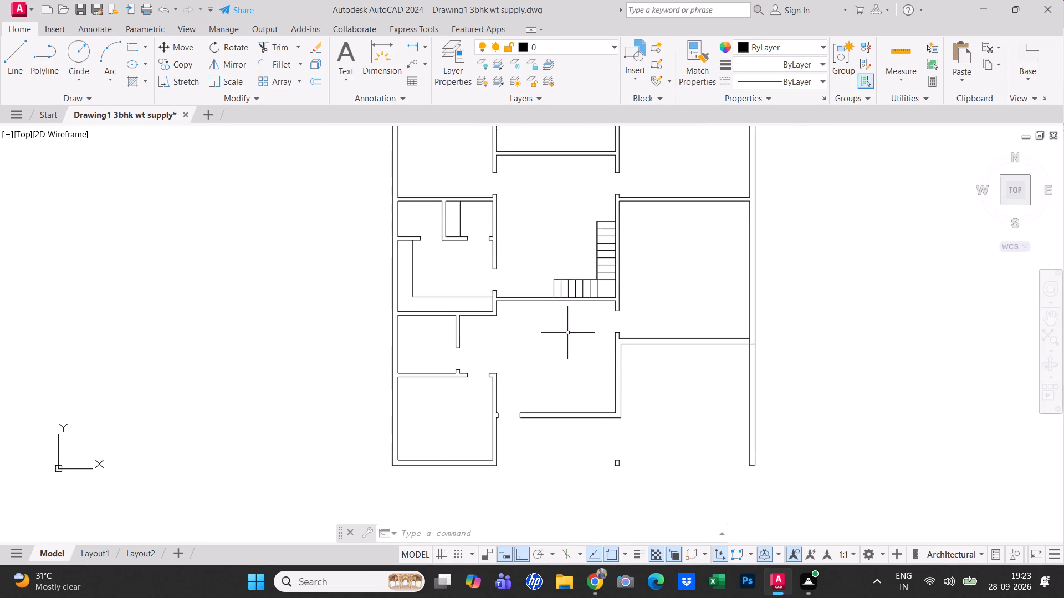
{"action": "scroll", "coordinate": [560, 209], "scroll_direction": "up", "scroll_amount": 1}
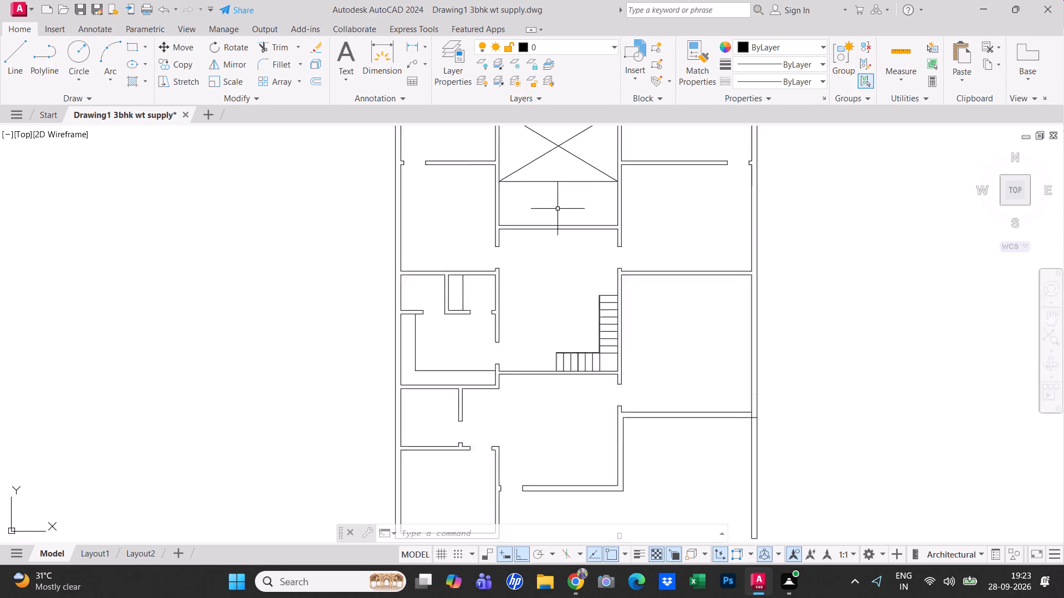
{"action": "scroll", "coordinate": [556, 208], "scroll_direction": "up", "scroll_amount": 1}
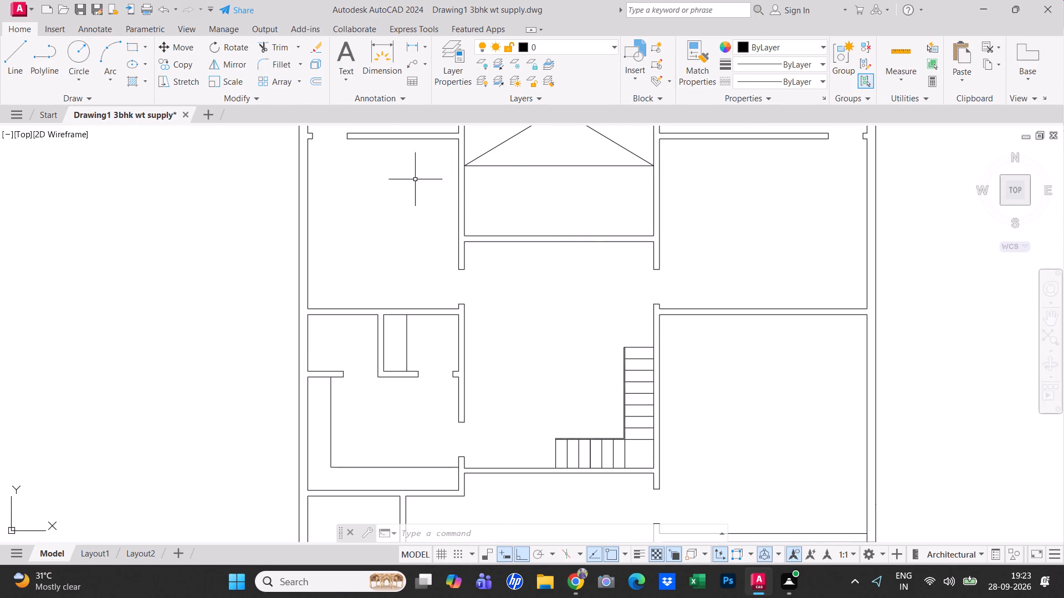
{"action": "scroll", "coordinate": [462, 246], "scroll_direction": "down", "scroll_amount": 1}
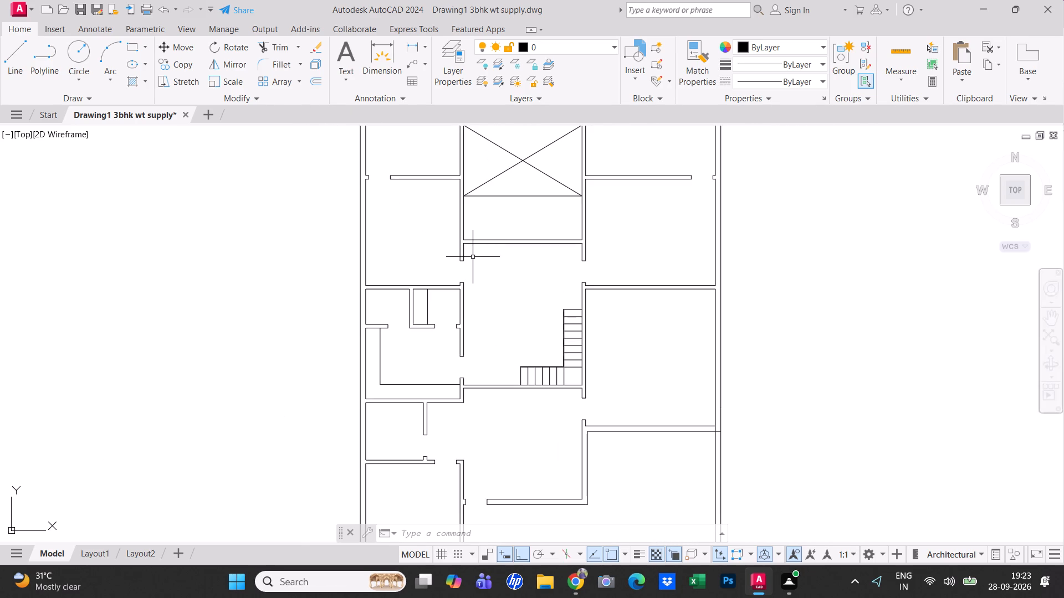
{"action": "type", "text": "o 1'"}
{"action": "key", "text": "Return"}
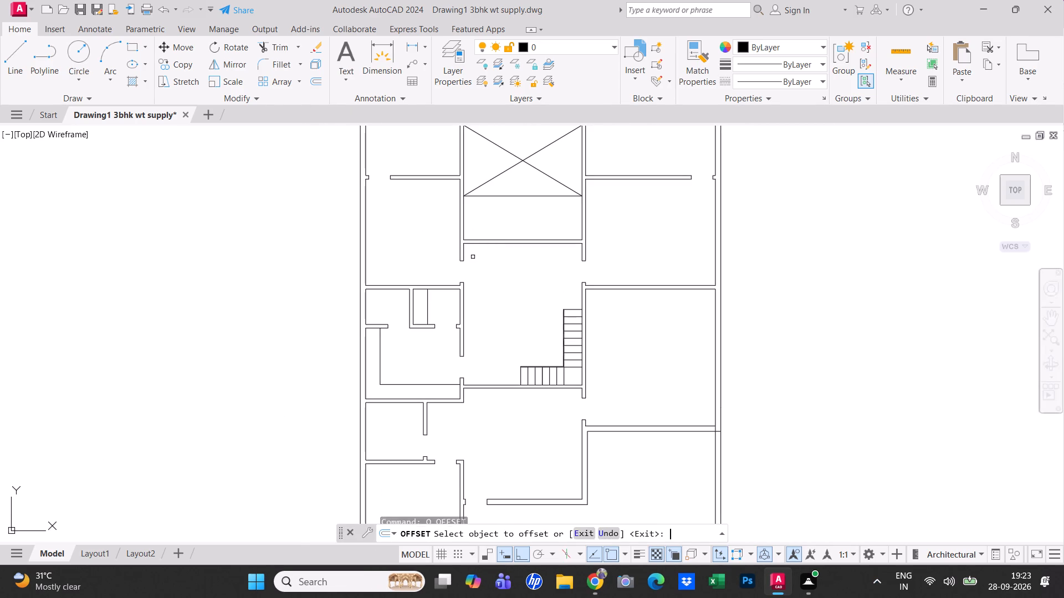
{"action": "left_click", "coordinate": [463, 228]}
{"action": "left_click", "coordinate": [494, 228]}
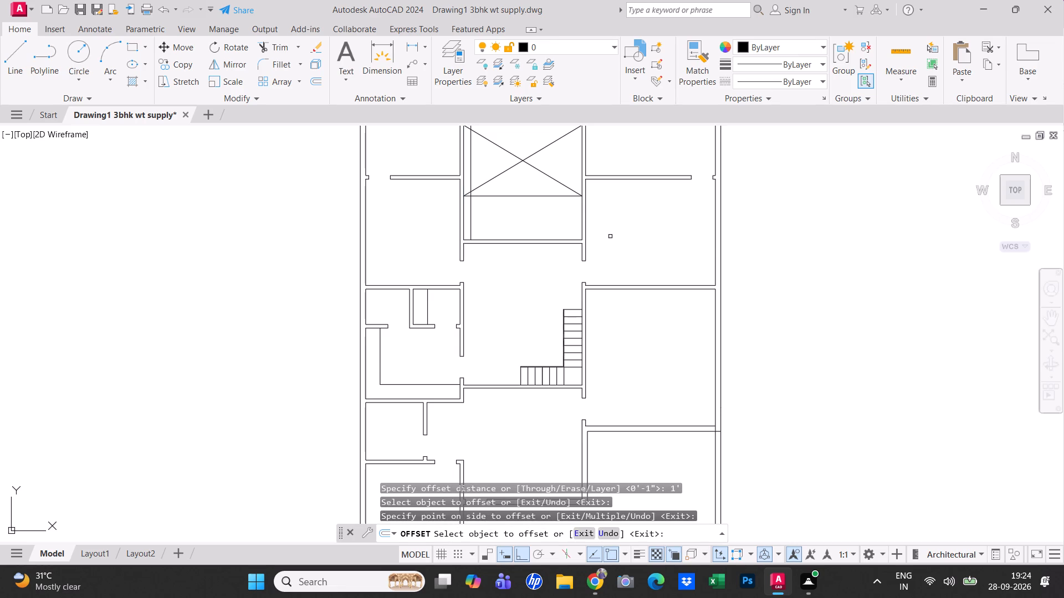
{"action": "key", "text": "Escape"}
Trim the offset line at the crossed opening's bottom edge and erase the piece remaining above it.
{"action": "type", "text": "tr"}
{"action": "key", "text": "space"}
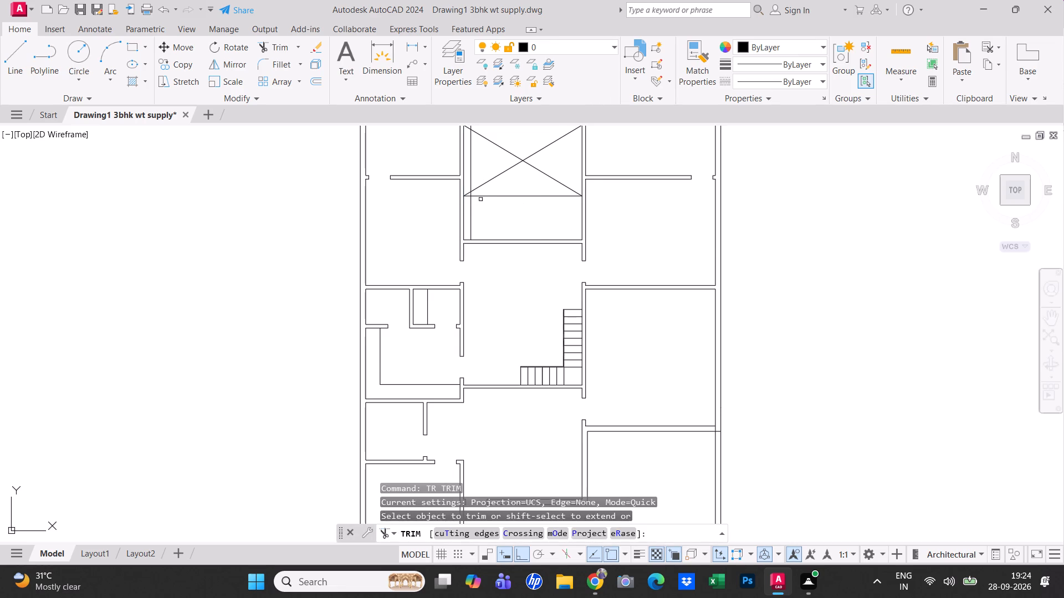
{"action": "scroll", "coordinate": [472, 194], "scroll_direction": "up", "scroll_amount": 2}
{"action": "left_click", "coordinate": [465, 197]}
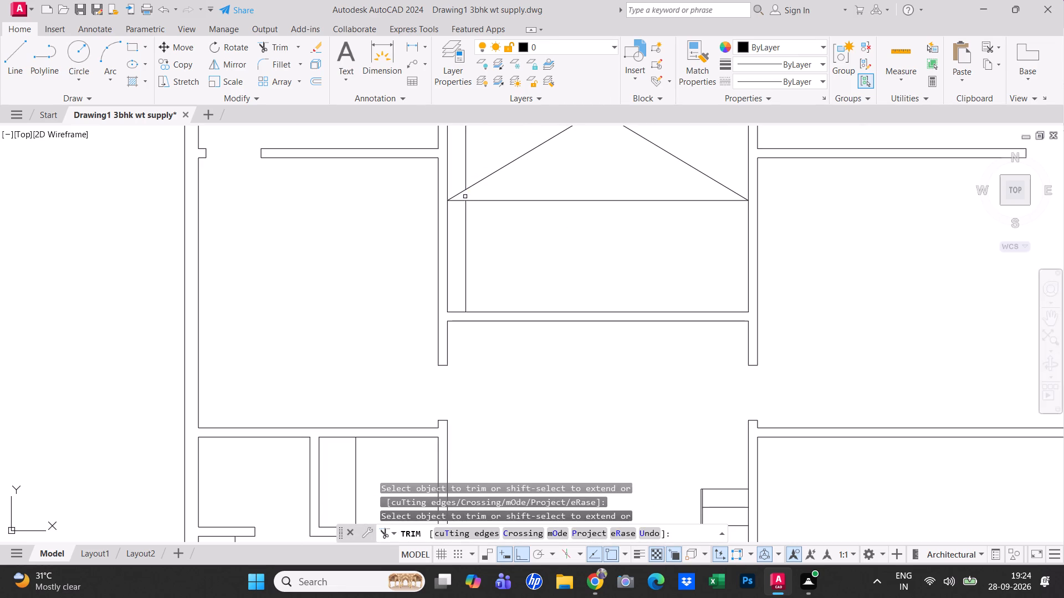
{"action": "key", "text": "Escape"}
{"action": "left_click", "coordinate": [467, 170]}
{"action": "type", "text": "e"}
{"action": "key", "text": "space"}
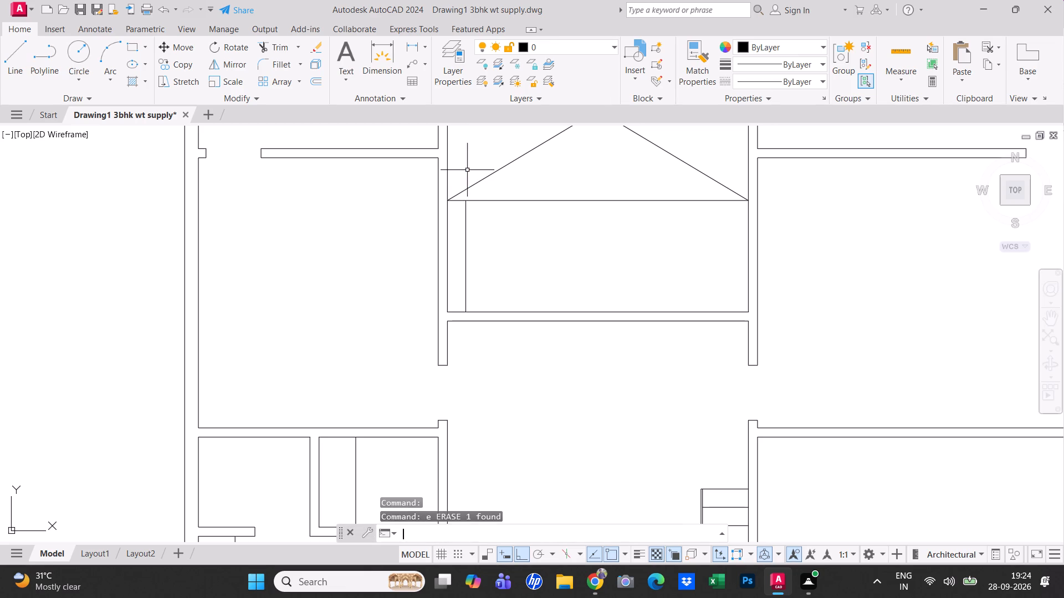
Offset the short vertical line below the crossed opening rightward five times in succession at 1' spacing.
{"action": "scroll", "coordinate": [472, 195], "scroll_direction": "down", "scroll_amount": 1}
{"action": "type", "text": "o"}
{"action": "key", "text": "space"}
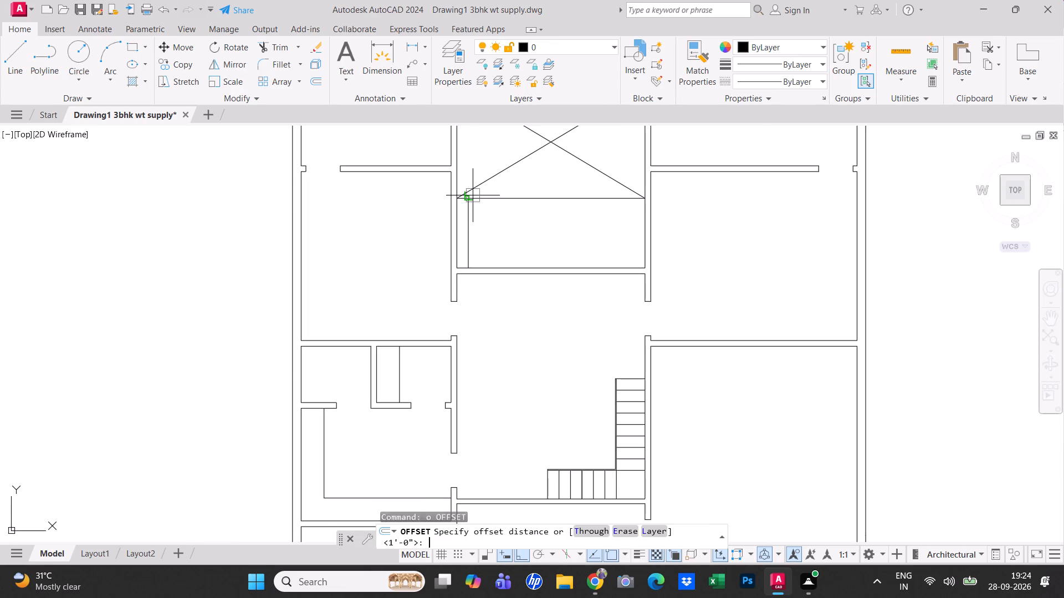
{"action": "type", "text": "1'"}
{"action": "key", "text": "Return"}
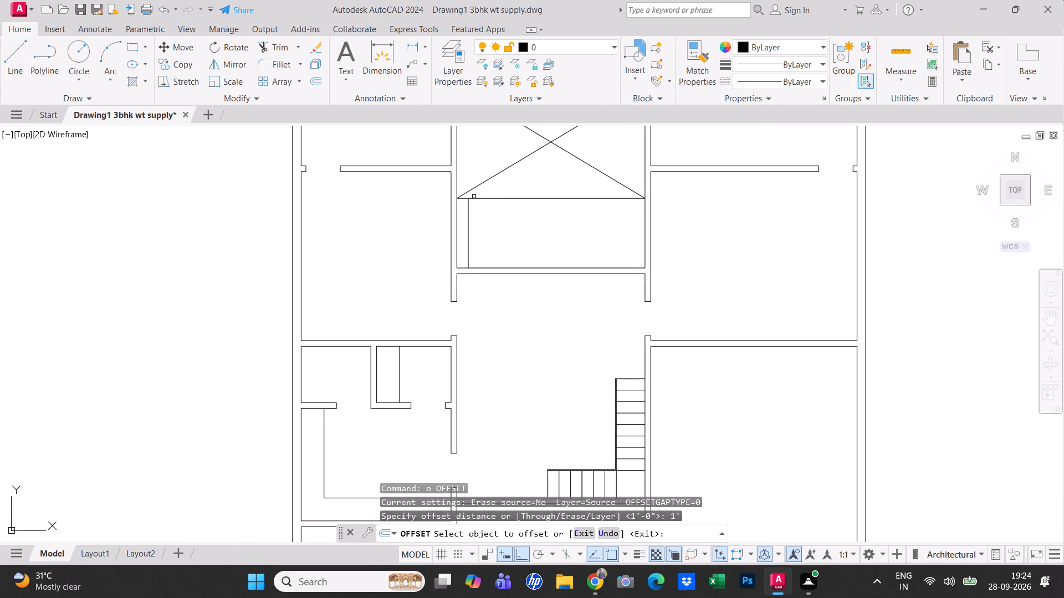
{"action": "left_click_drag", "start_coordinate": [470, 223], "coordinate": [475, 224]}
{"action": "left_click", "coordinate": [523, 228]}
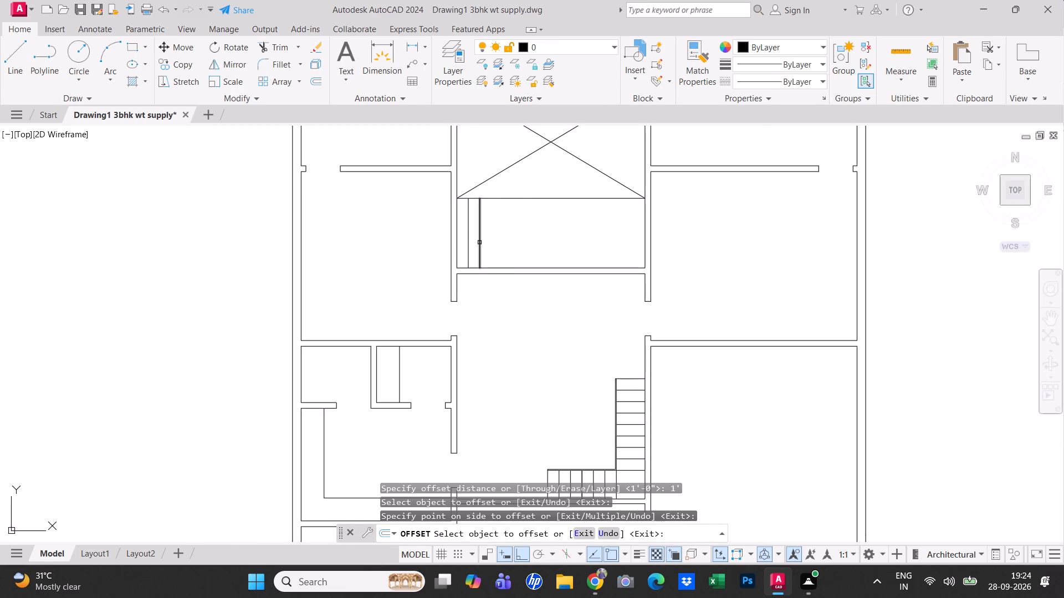
{"action": "left_click_drag", "start_coordinate": [479, 243], "coordinate": [484, 243]}
{"action": "left_click", "coordinate": [527, 235]}
{"action": "left_click_drag", "start_coordinate": [490, 244], "coordinate": [498, 245]}
{"action": "left_click", "coordinate": [534, 238]}
{"action": "left_click_drag", "start_coordinate": [503, 247], "coordinate": [514, 243]}
{"action": "left_click", "coordinate": [543, 234]}
{"action": "left_click", "coordinate": [515, 243]}
{"action": "left_click", "coordinate": [586, 230]}
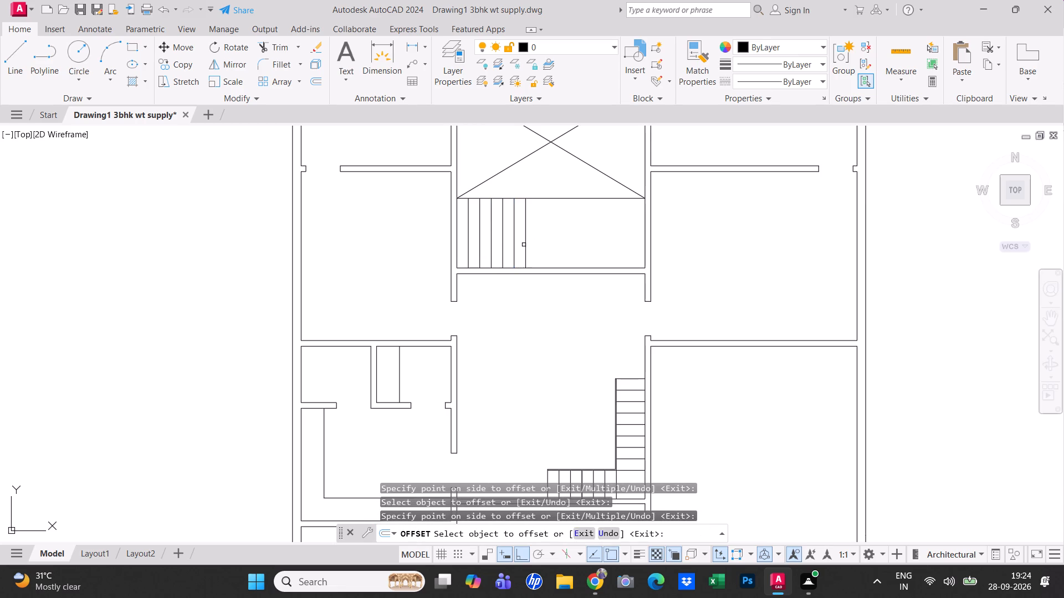
Continue the row below the crossed opening with six more vertical lines, each offset 1' to the right.
{"action": "left_click", "coordinate": [524, 245]}
{"action": "left_click", "coordinate": [601, 236]}
{"action": "left_click", "coordinate": [536, 243]}
{"action": "left_click", "coordinate": [584, 235]}
{"action": "left_click_drag", "start_coordinate": [549, 244], "coordinate": [555, 245]}
{"action": "left_click", "coordinate": [628, 232]}
{"action": "left_click_drag", "start_coordinate": [561, 239], "coordinate": [570, 239]}
{"action": "left_click", "coordinate": [609, 233]}
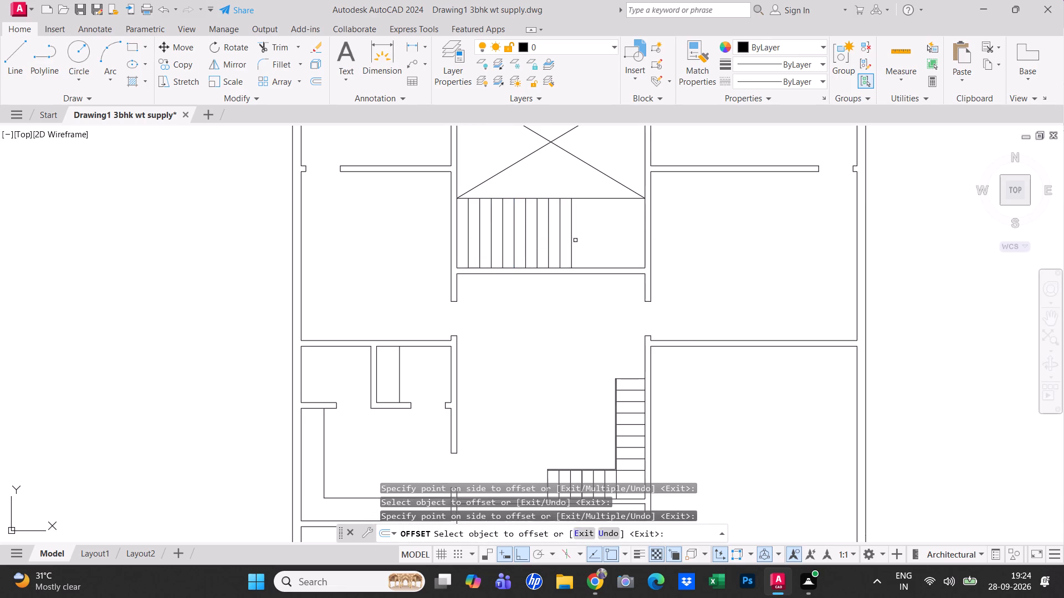
{"action": "left_click_drag", "start_coordinate": [572, 241], "coordinate": [577, 243]}
{"action": "left_click", "coordinate": [616, 237]}
{"action": "left_click_drag", "start_coordinate": [583, 240], "coordinate": [590, 241]}
{"action": "left_click", "coordinate": [616, 234]}
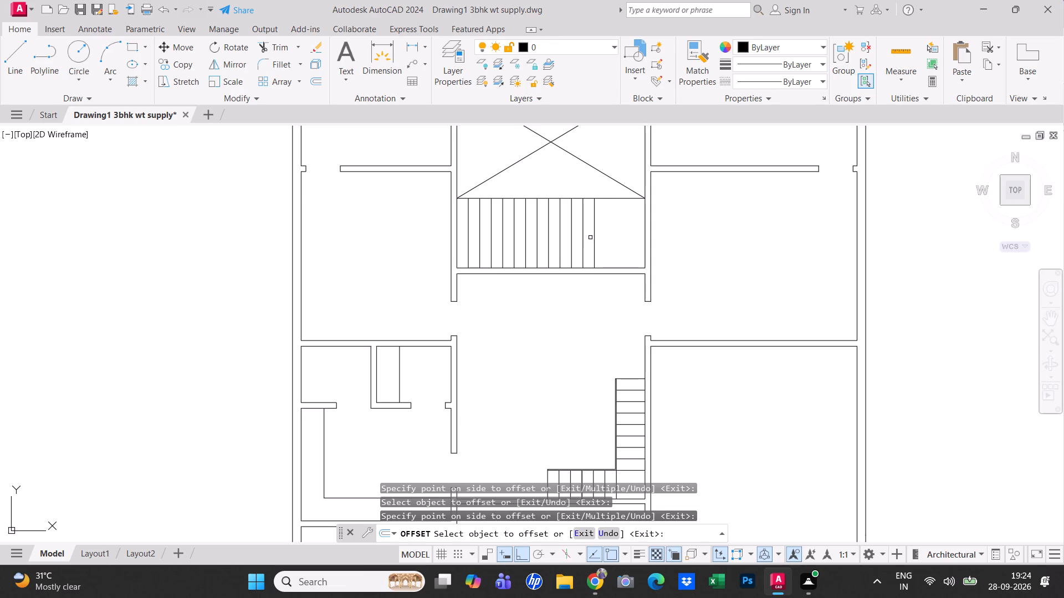
Complete the row up to the bay's right wall with three more vertical lines offset 1' apart.
{"action": "left_click", "coordinate": [597, 237]}
{"action": "left_click", "coordinate": [632, 232]}
{"action": "left_click", "coordinate": [595, 239]}
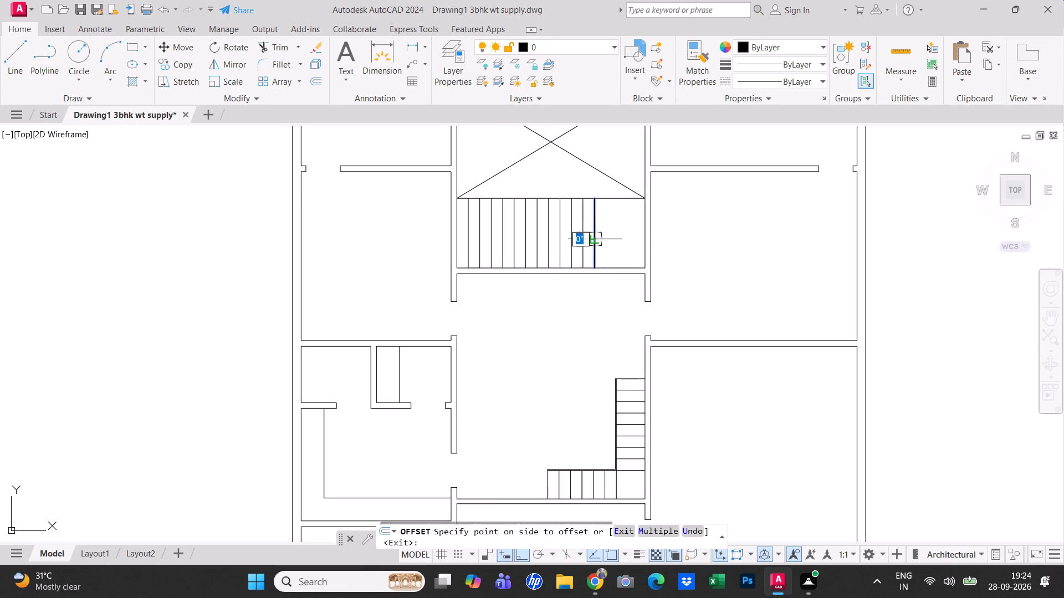
{"action": "left_click", "coordinate": [627, 234]}
{"action": "left_click", "coordinate": [603, 243]}
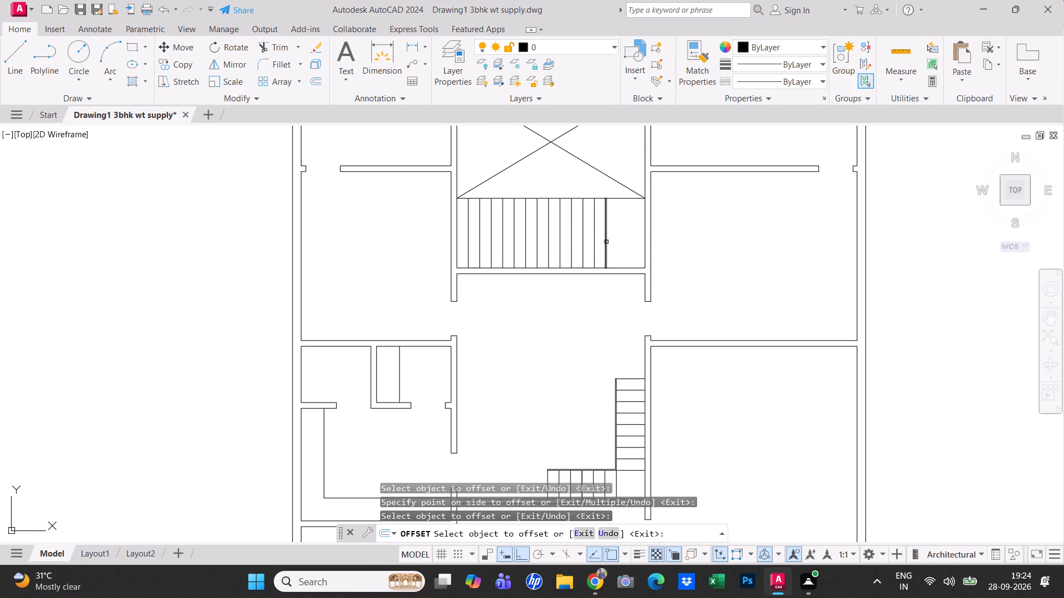
{"action": "left_click", "coordinate": [608, 243]}
{"action": "left_click", "coordinate": [624, 241]}
{"action": "left_click", "coordinate": [617, 241]}
{"action": "left_click", "coordinate": [636, 239]}
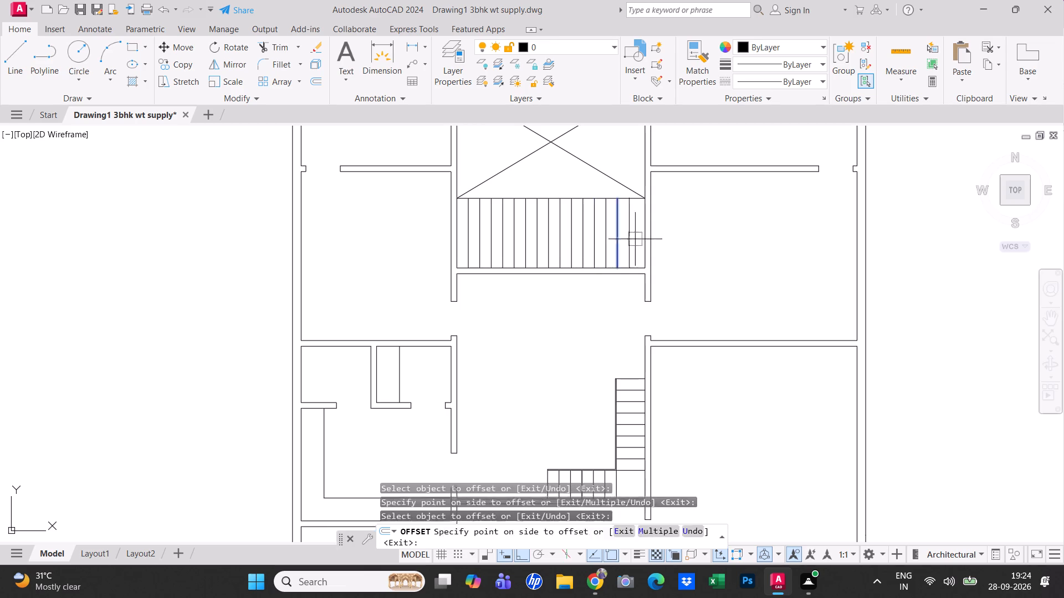
End the offset and save the drawing with the new row of vertical lines.
{"action": "scroll", "coordinate": [610, 246], "scroll_direction": "down", "scroll_amount": 3}
{"action": "scroll", "coordinate": [600, 277], "scroll_direction": "up", "scroll_amount": 1}
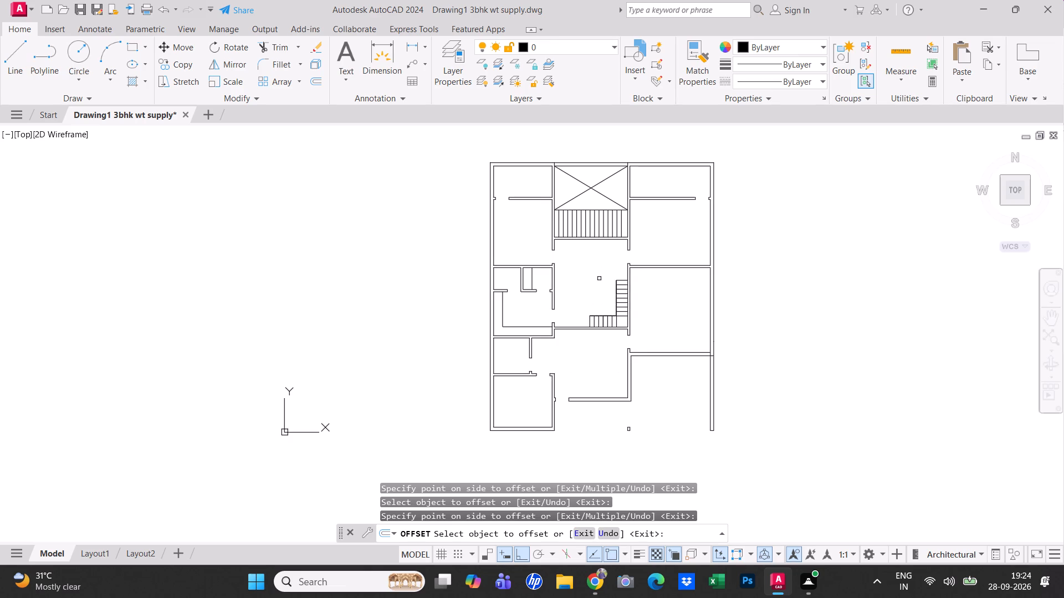
{"action": "key", "text": "ctrl+s"}
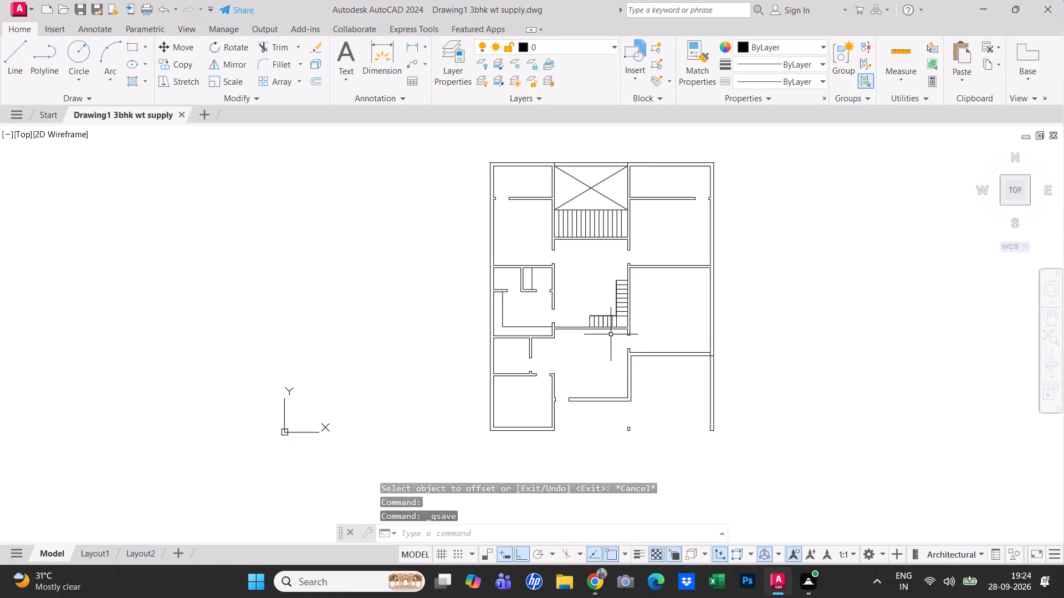
Examine the small front column, the lower-left rooms and the staircase area of the floor plan.
{"action": "middle_click_drag", "start_coordinate": [612, 338], "coordinate": [597, 307]}
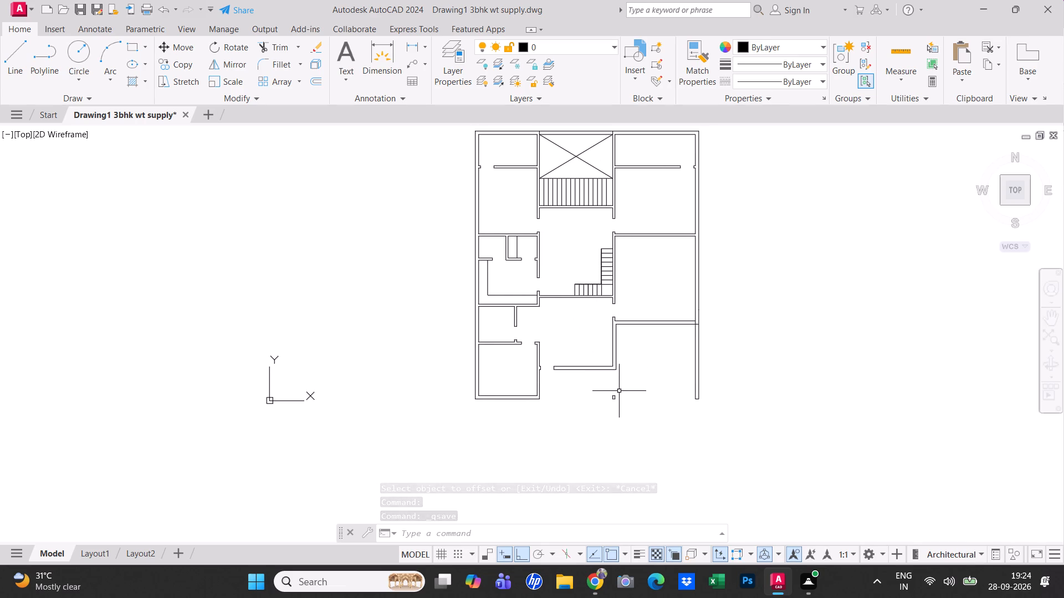
{"action": "scroll", "coordinate": [615, 403], "scroll_direction": "up", "scroll_amount": 2}
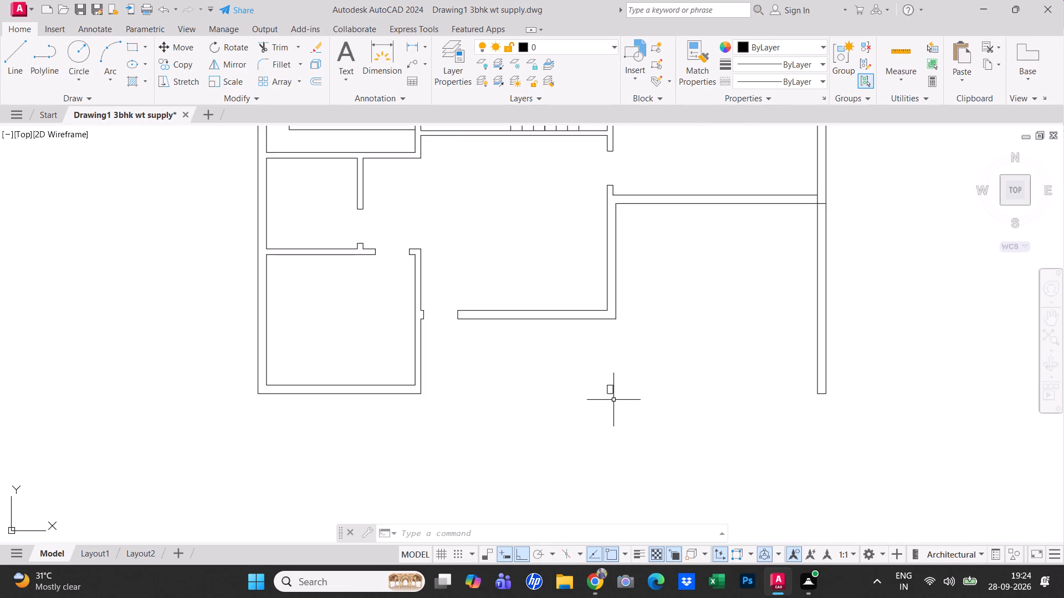
{"action": "scroll", "coordinate": [612, 398], "scroll_direction": "down", "scroll_amount": 2}
{"action": "middle_click_drag", "start_coordinate": [611, 396], "coordinate": [580, 334]}
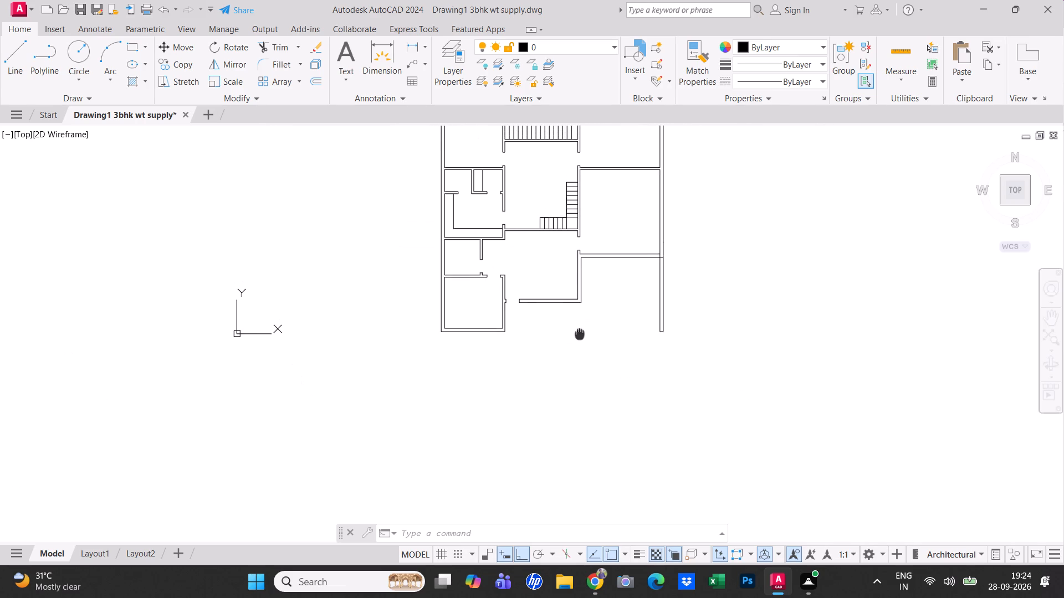
{"action": "middle_click_drag", "start_coordinate": [580, 334], "coordinate": [581, 353]}
{"action": "scroll", "coordinate": [578, 331], "scroll_direction": "up", "scroll_amount": 1}
{"action": "scroll", "coordinate": [578, 331], "scroll_direction": "down", "scroll_amount": 1}
{"action": "scroll", "coordinate": [562, 264], "scroll_direction": "down", "scroll_amount": 1}
{"action": "middle_click_drag", "start_coordinate": [562, 274], "coordinate": [528, 300]}
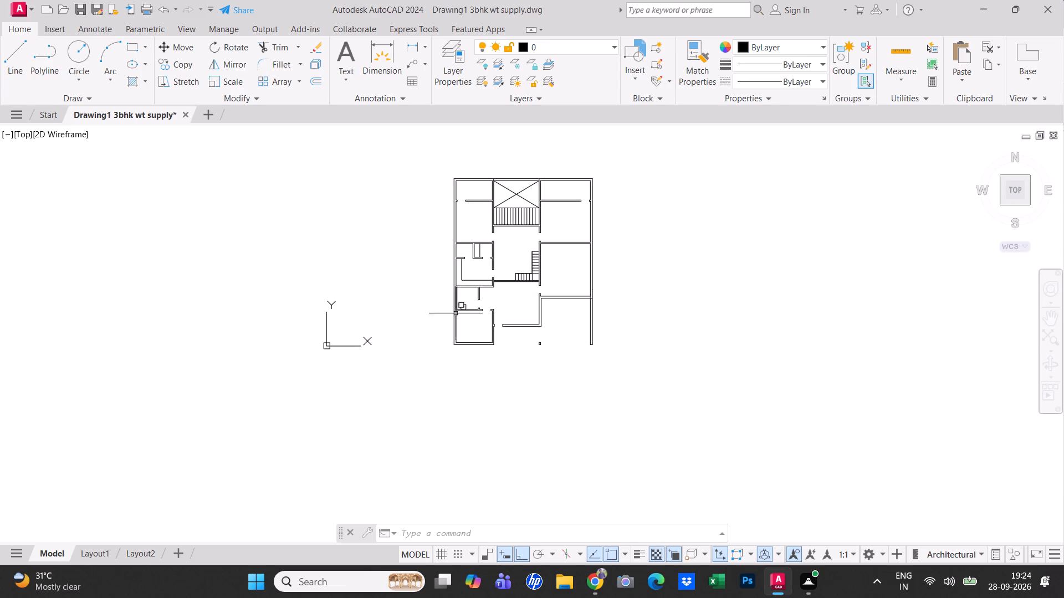
{"action": "scroll", "coordinate": [462, 323], "scroll_direction": "up", "scroll_amount": 1}
{"action": "scroll", "coordinate": [462, 327], "scroll_direction": "down", "scroll_amount": 1}
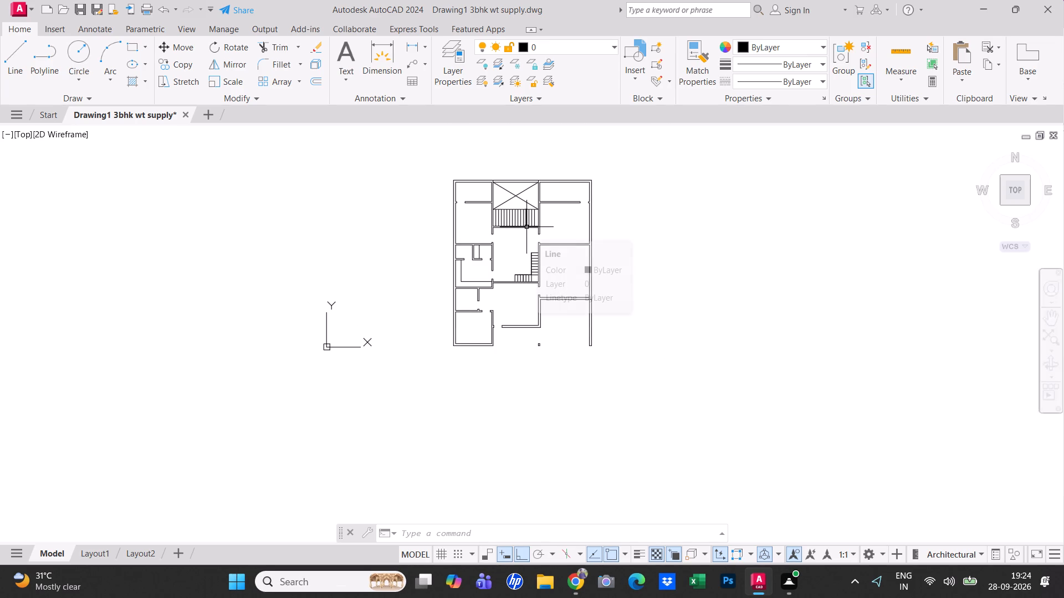
{"action": "scroll", "coordinate": [470, 285], "scroll_direction": "up", "scroll_amount": 4}
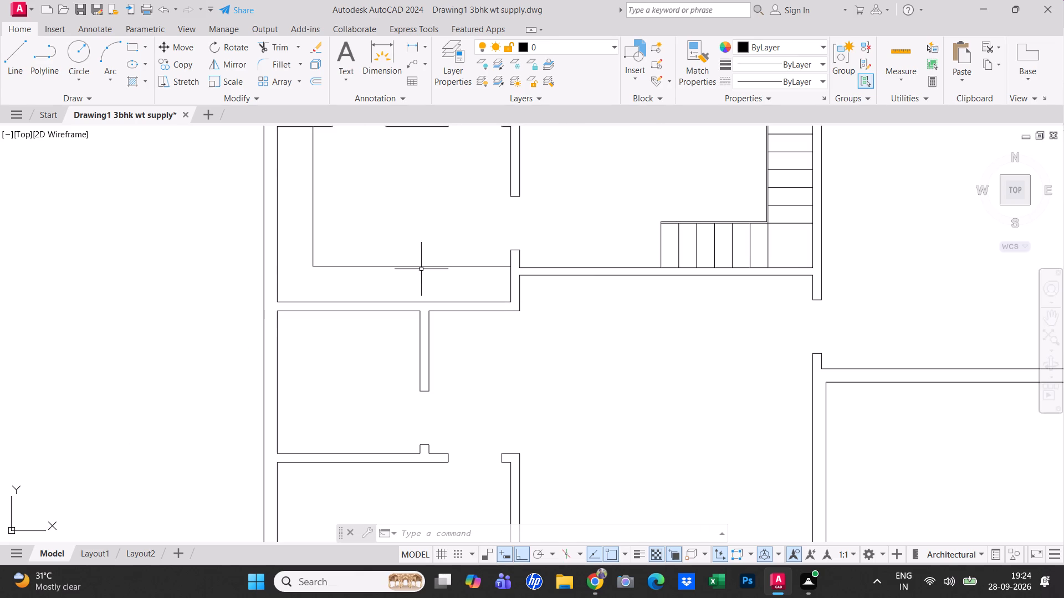
Draw a short vertical line closing the left end of the wall below the staircase, against the bay's left wall.
{"action": "left_click", "coordinate": [17, 42]}
{"action": "scroll", "coordinate": [521, 300], "scroll_direction": "up", "scroll_amount": 2}
{"action": "left_click", "coordinate": [511, 213]}
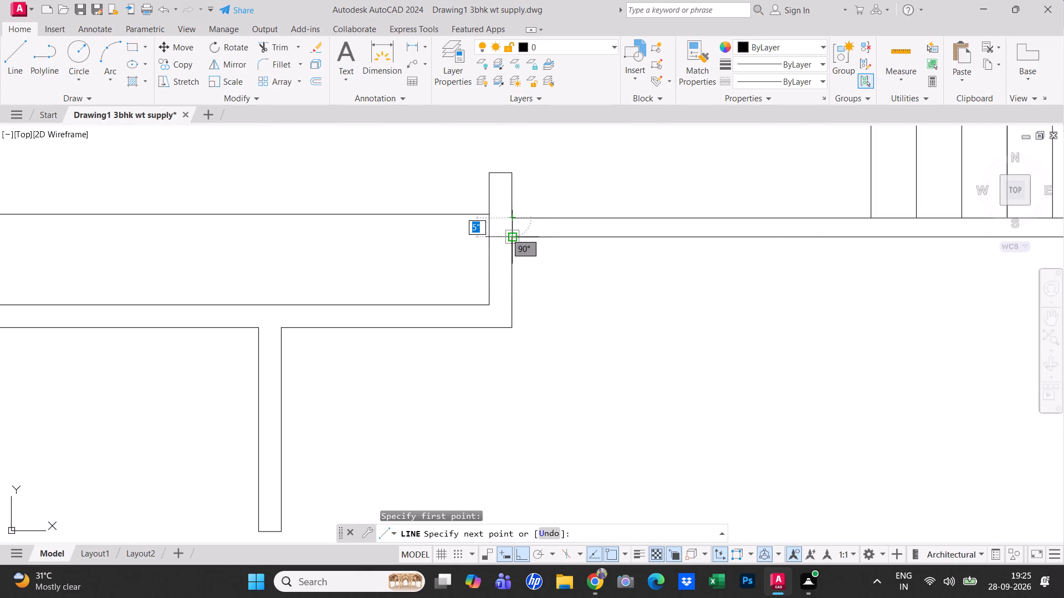
{"action": "left_click", "coordinate": [510, 231]}
{"action": "key", "text": "Escape"}
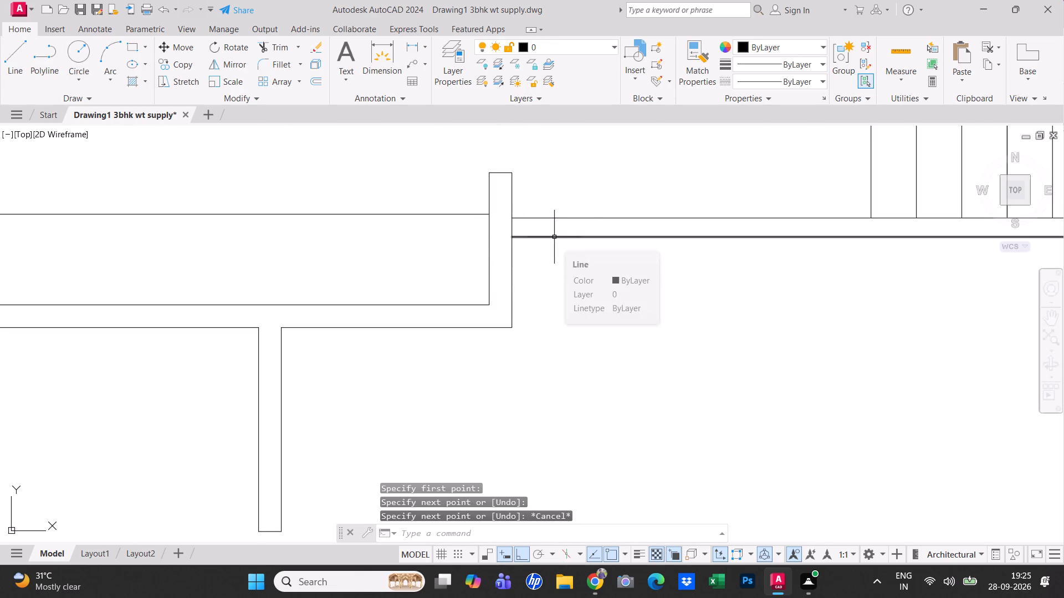
Offset the short line 4" to each side, and offset the right copy 3' further right to mark a door opening.
{"action": "type", "text": "o t"}
{"action": "key", "text": "space"}
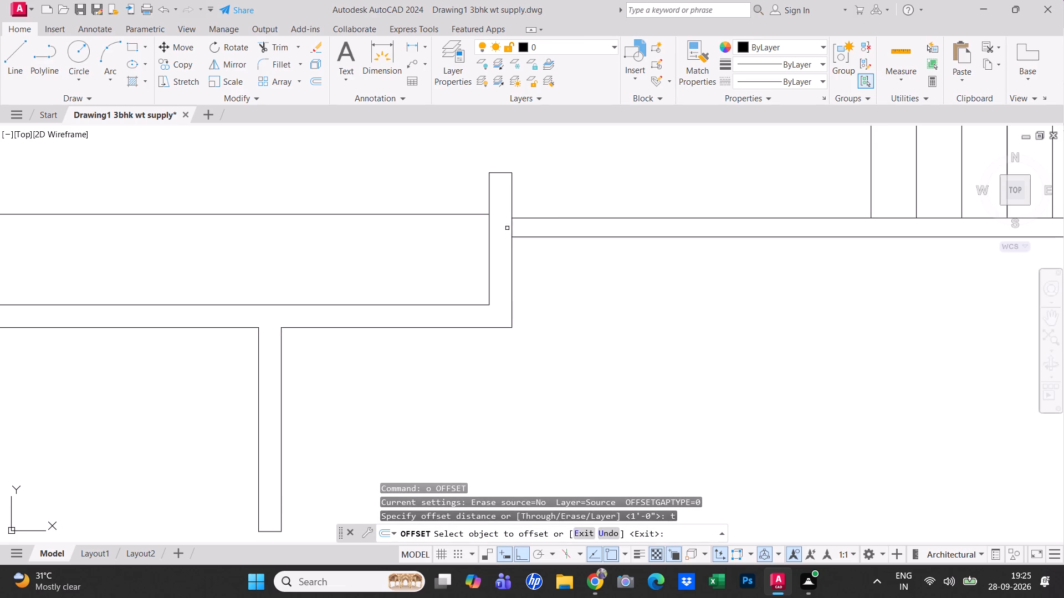
{"action": "left_click", "coordinate": [515, 228]}
{"action": "left_click", "coordinate": [512, 229]}
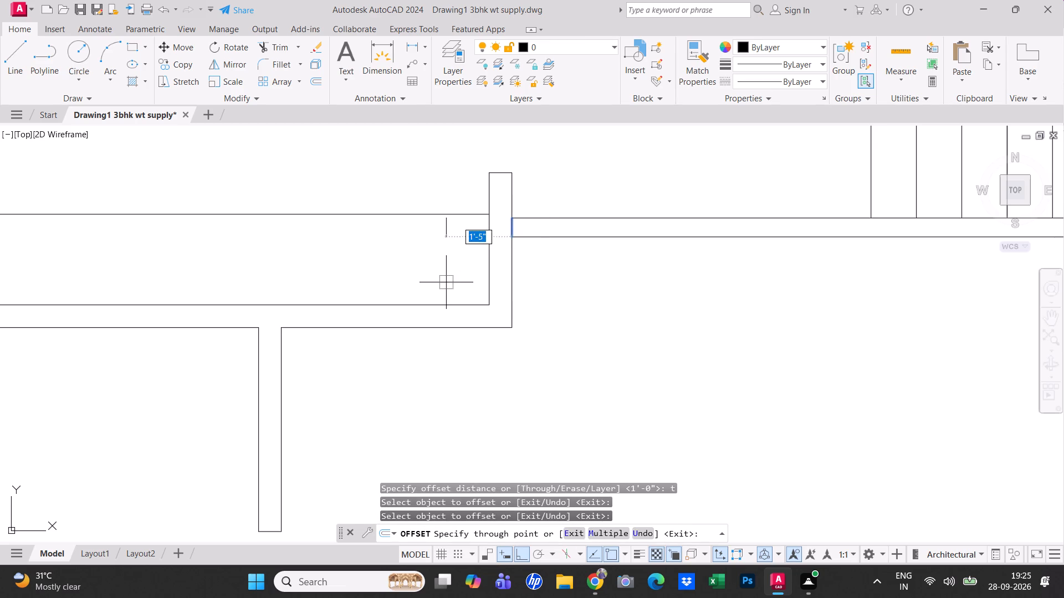
{"action": "type", "text": "4\""}
{"action": "key", "text": "Return"}
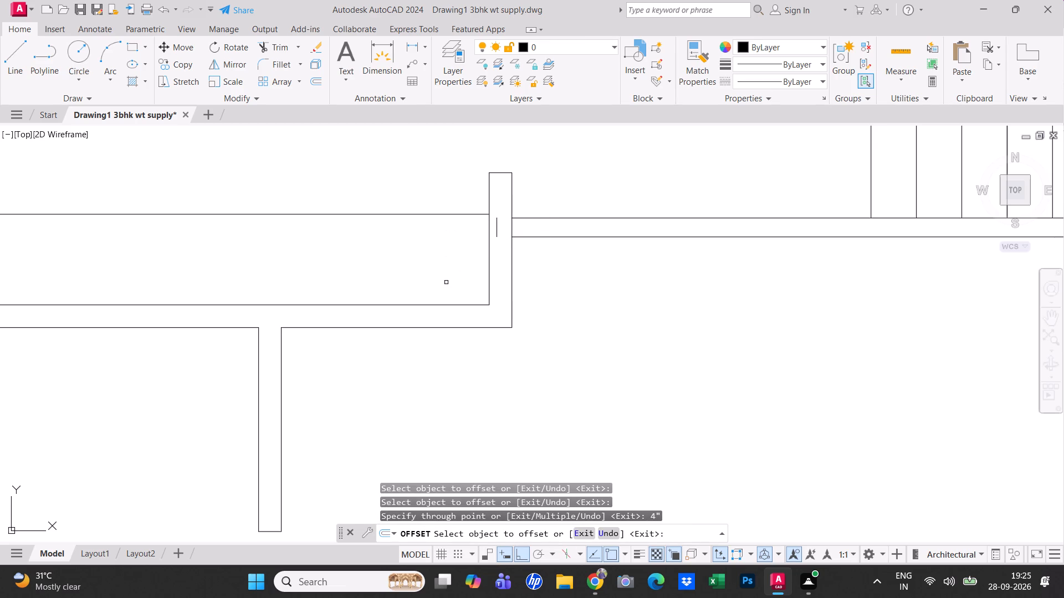
{"action": "left_click", "coordinate": [512, 228]}
{"action": "type", "text": "4\""}
{"action": "key", "text": "Return"}
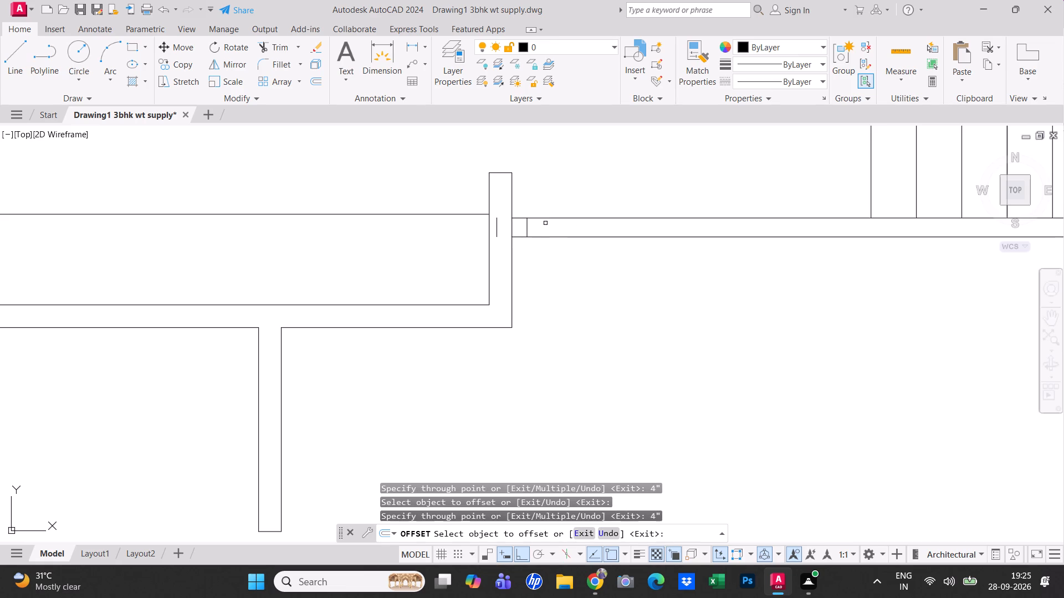
{"action": "left_click", "coordinate": [525, 227]}
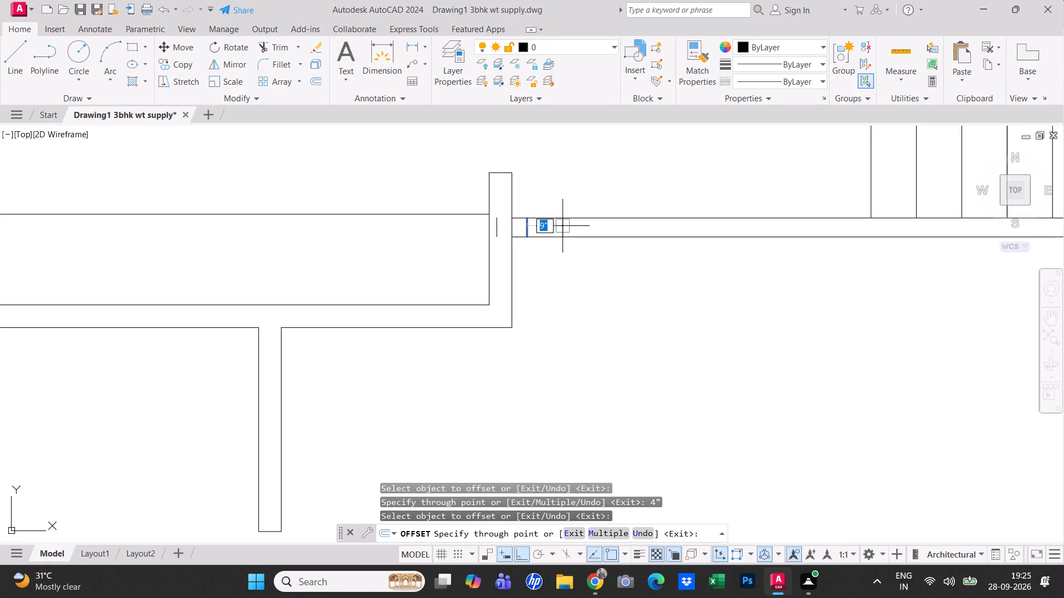
{"action": "type", "text": "3'"}
{"action": "key", "text": "Return"}
{"action": "key", "text": "Escape"}
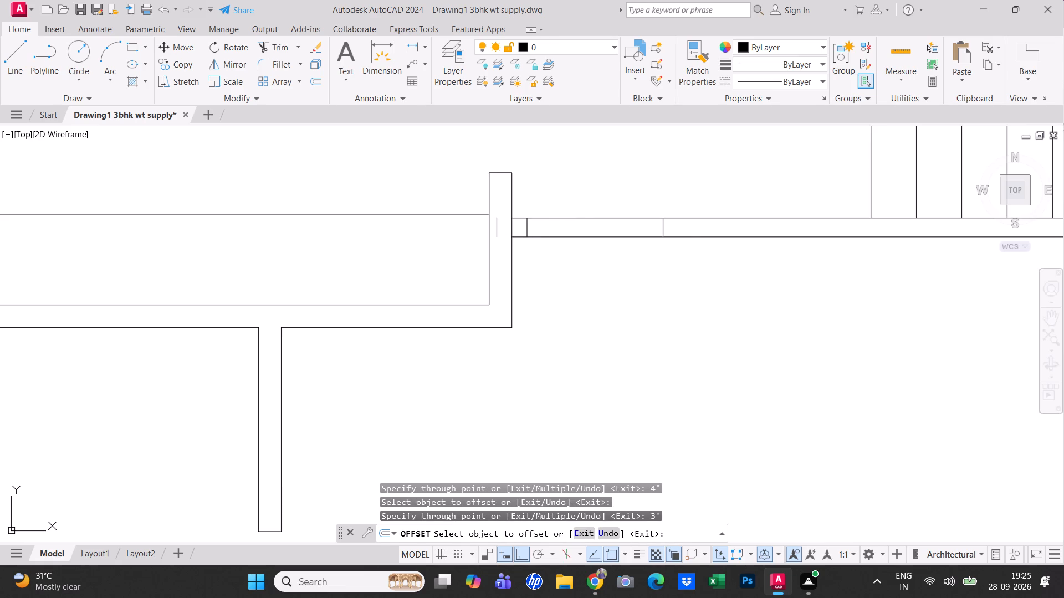
Trim the wall lines between the 3' door marks, clear the leftover short line inside the left wall, and save the drawing.
{"action": "type", "text": "tr"}
{"action": "key", "text": "space"}
{"action": "left_click", "coordinate": [559, 200]}
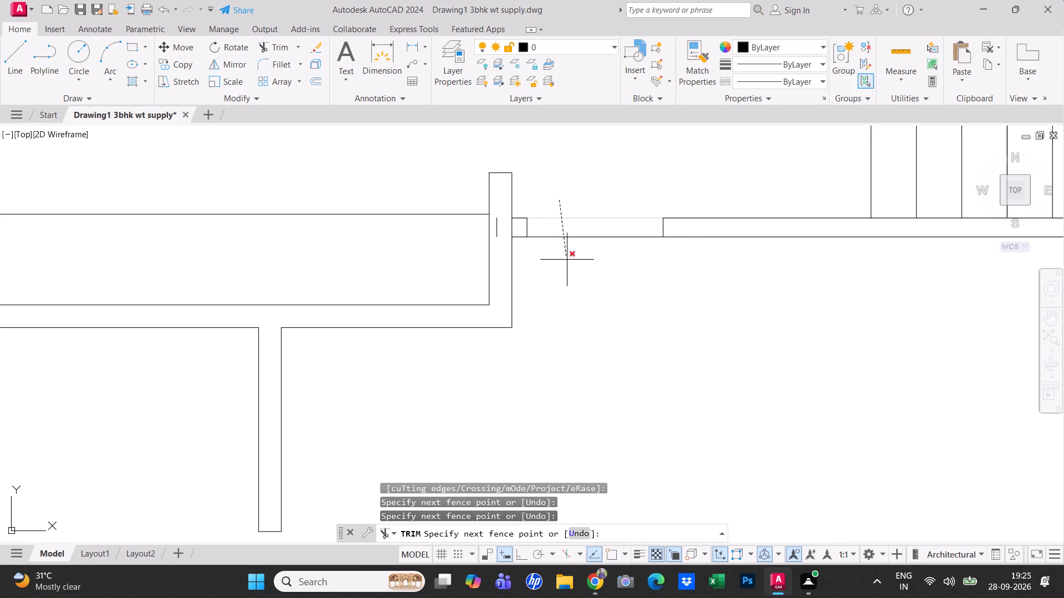
{"action": "left_click", "coordinate": [570, 268]}
{"action": "left_click", "coordinate": [516, 229]}
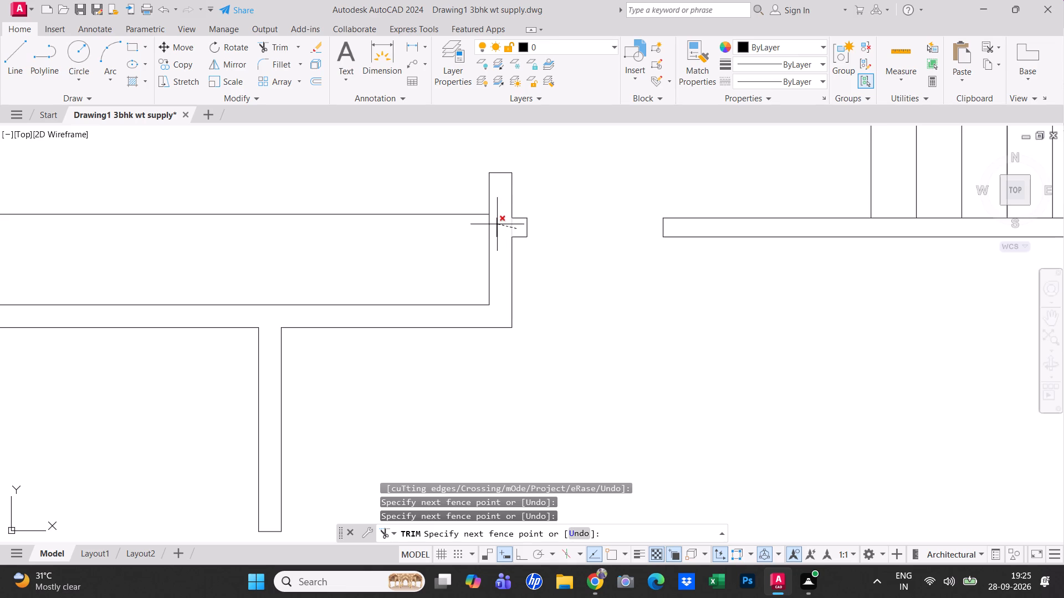
{"action": "left_click", "coordinate": [495, 227]}
{"action": "scroll", "coordinate": [498, 233], "scroll_direction": "down", "scroll_amount": 3}
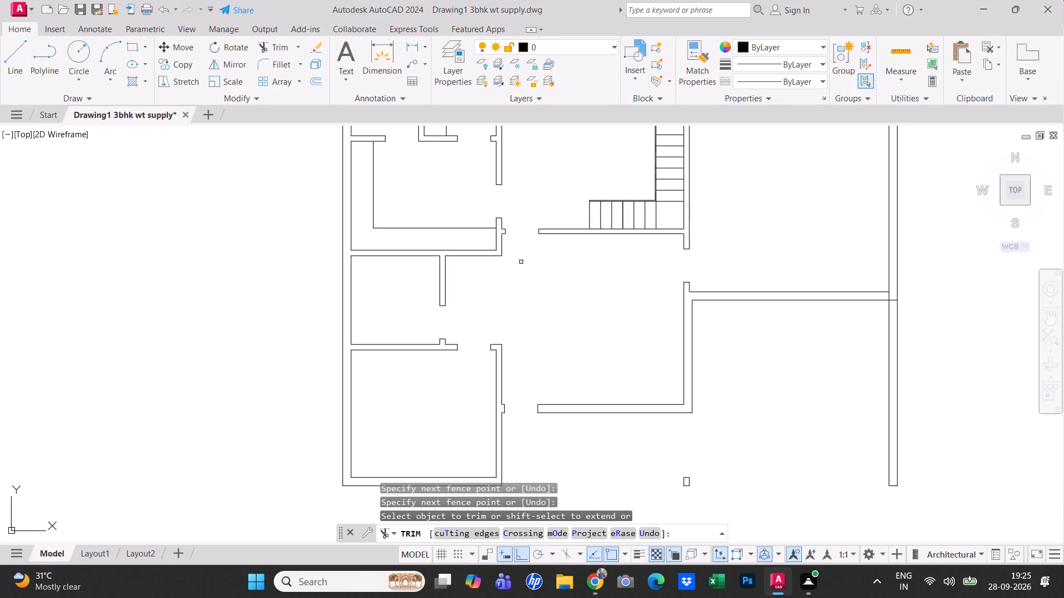
{"action": "key", "text": "ctrl+s"}
Stretch the top end of the new door opening's right jamb line up into the row of vertical lines.
{"action": "scroll", "coordinate": [521, 262], "scroll_direction": "down", "scroll_amount": 1}
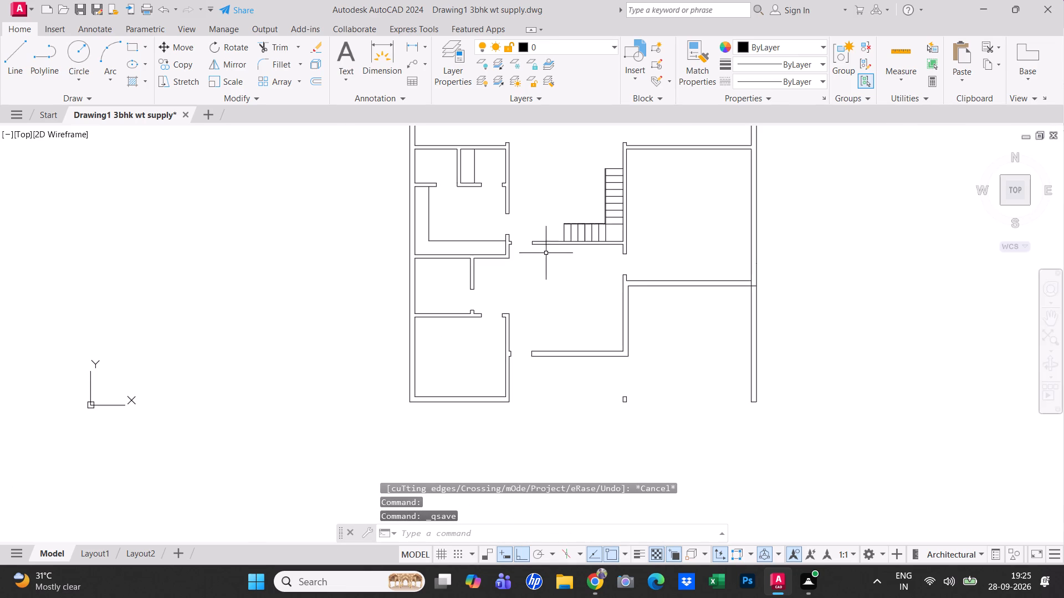
{"action": "middle_click_drag", "start_coordinate": [537, 236], "coordinate": [543, 288]}
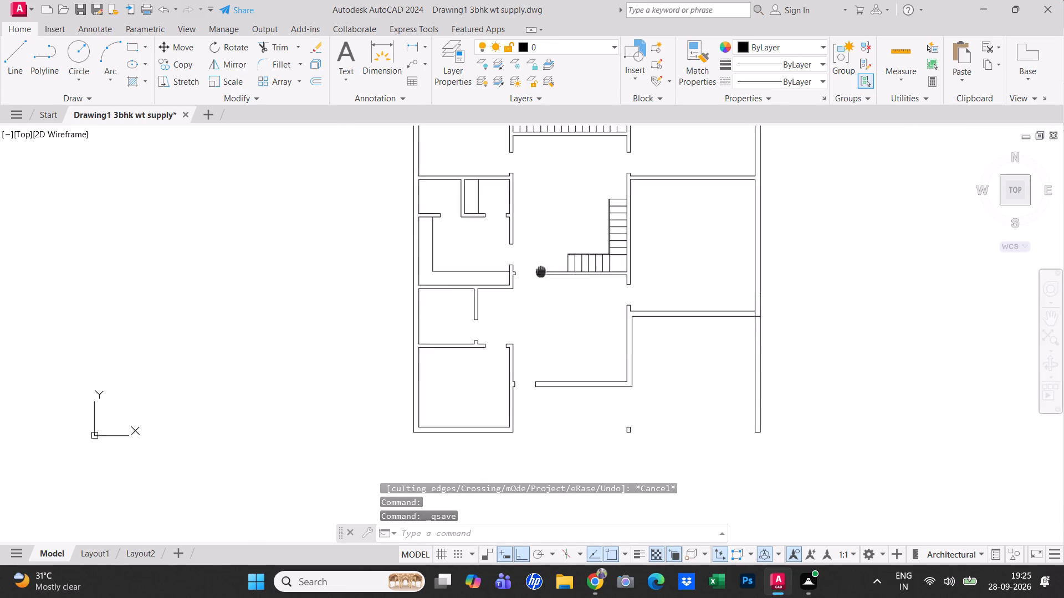
{"action": "middle_click_drag", "start_coordinate": [543, 288], "coordinate": [542, 323]}
{"action": "scroll", "coordinate": [536, 307], "scroll_direction": "up", "scroll_amount": 3}
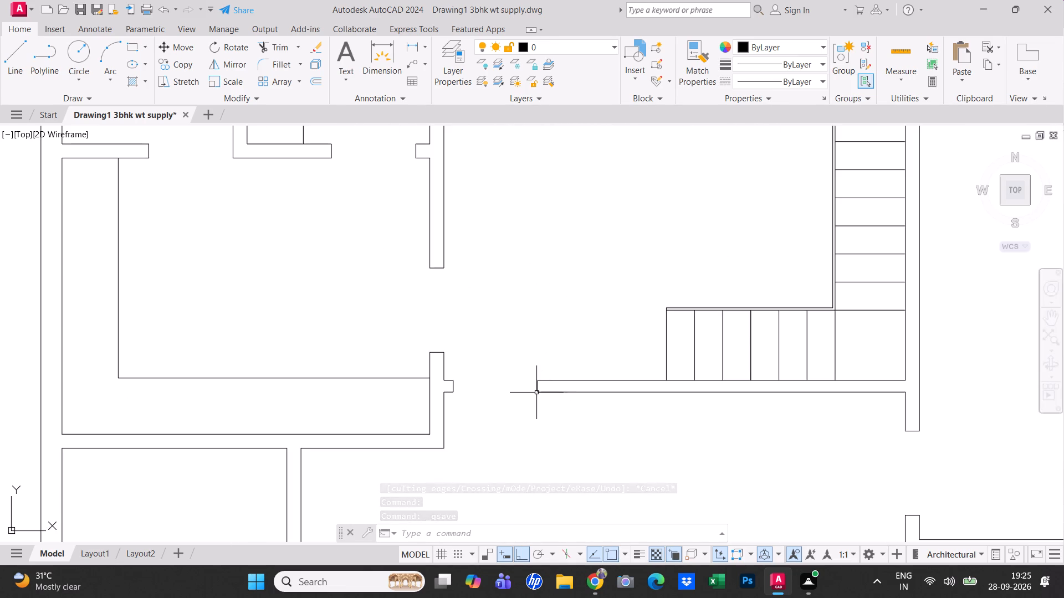
{"action": "left_click", "coordinate": [537, 389]}
{"action": "scroll", "coordinate": [537, 338], "scroll_direction": "up", "scroll_amount": 2}
{"action": "scroll", "coordinate": [531, 386], "scroll_direction": "down", "scroll_amount": 1}
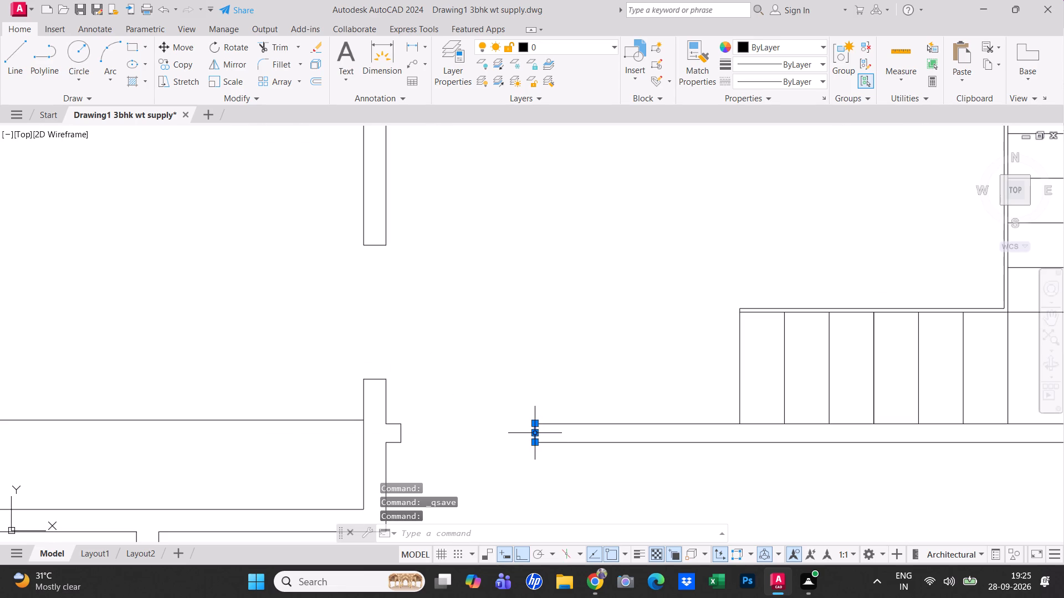
{"action": "left_click", "coordinate": [536, 424]}
{"action": "middle_click_drag", "start_coordinate": [532, 311], "coordinate": [536, 384]}
{"action": "scroll", "coordinate": [536, 384], "scroll_direction": "down", "scroll_amount": 1}
{"action": "scroll", "coordinate": [536, 384], "scroll_direction": "up", "scroll_amount": 1}
{"action": "scroll", "coordinate": [536, 384], "scroll_direction": "down", "scroll_amount": 4}
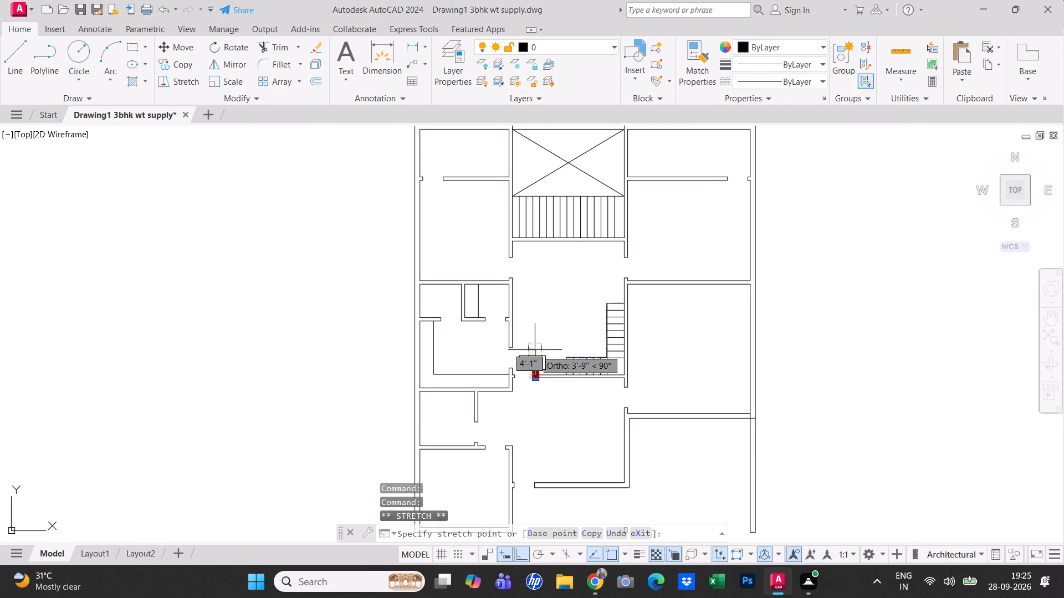
{"action": "scroll", "coordinate": [539, 225], "scroll_direction": "up", "scroll_amount": 2}
{"action": "left_click", "coordinate": [535, 236]}
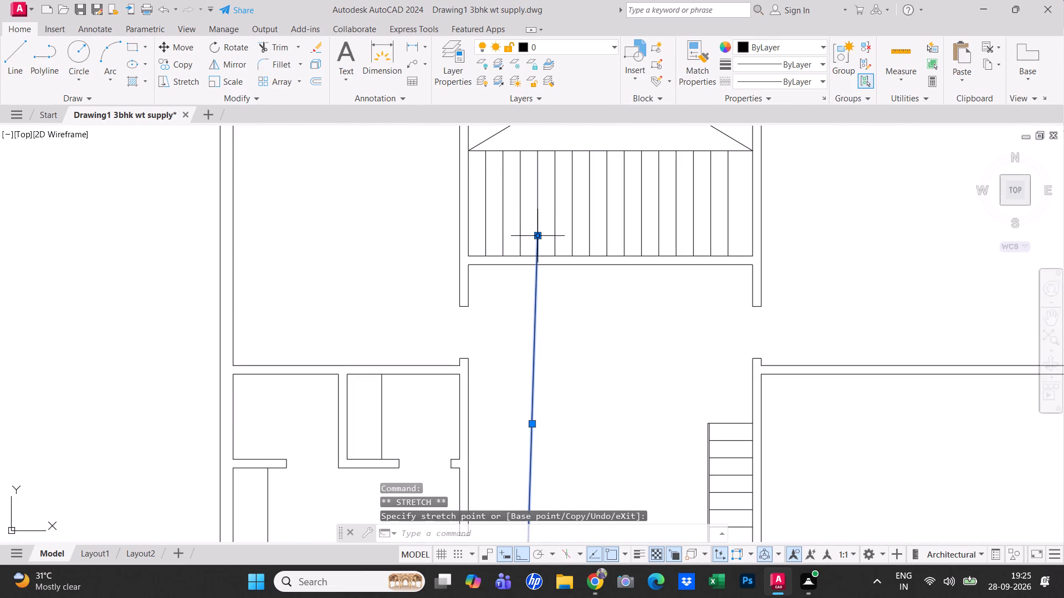
With Ortho off, reposition the stretched line's top end on the upper edge of the wall below the vertical lines, and save.
{"action": "middle_click_drag", "start_coordinate": [541, 264], "coordinate": [526, 190]}
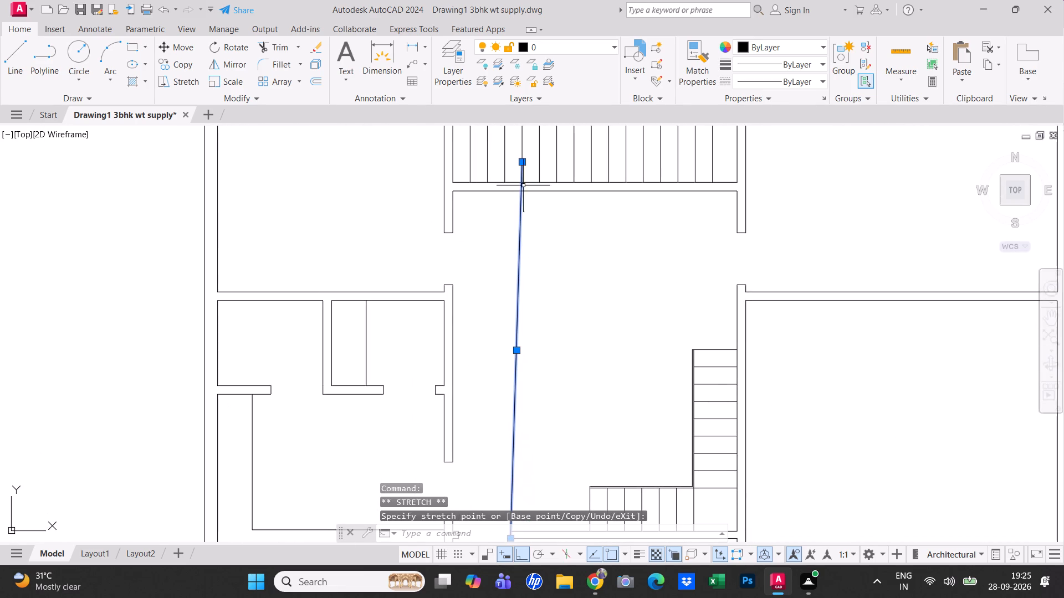
{"action": "left_click", "coordinate": [522, 160]}
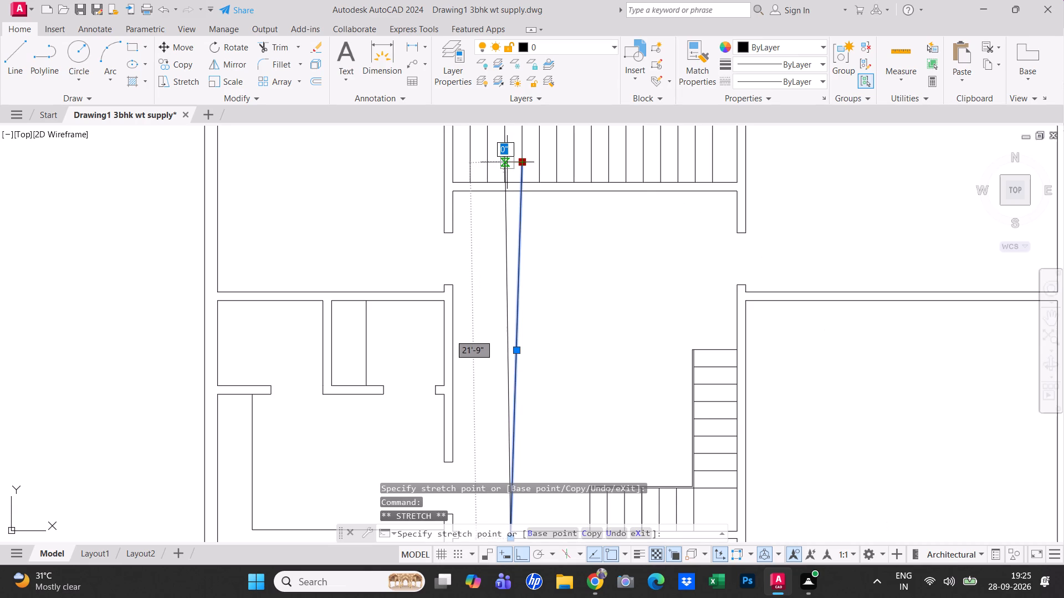
{"action": "key", "text": "F8"}
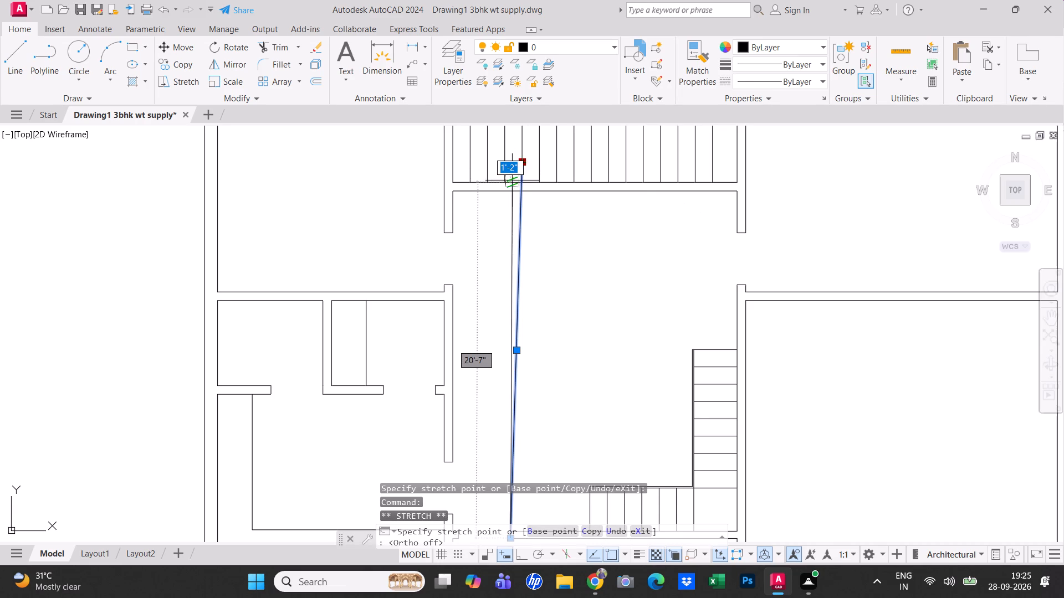
{"action": "left_click", "coordinate": [512, 181]}
{"action": "scroll", "coordinate": [534, 240], "scroll_direction": "down", "scroll_amount": 2}
{"action": "scroll", "coordinate": [536, 266], "scroll_direction": "up", "scroll_amount": 1}
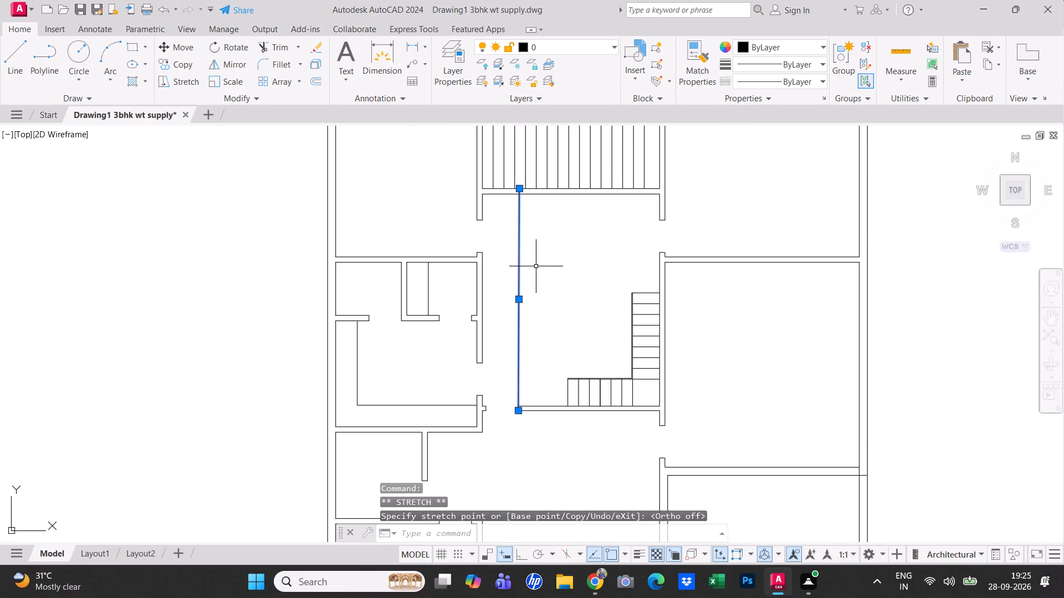
{"action": "key", "text": "Escape"}
{"action": "key", "text": "ctrl+s"}
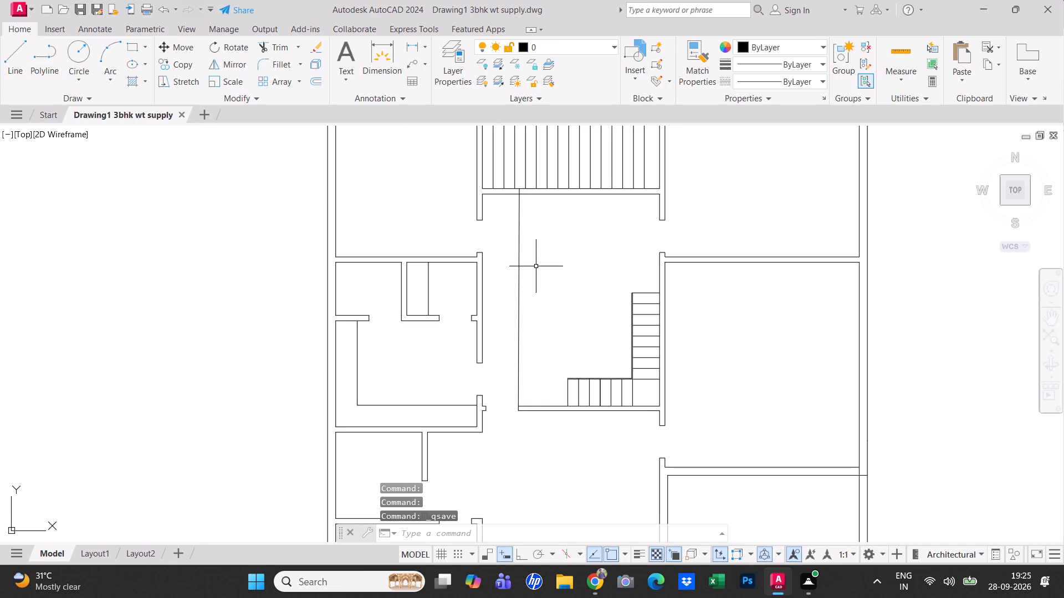
Trim away the stretched line between the two walls, leaving only a short piece across the upper wall.
{"action": "type", "text": "tr"}
{"action": "key", "text": "space"}
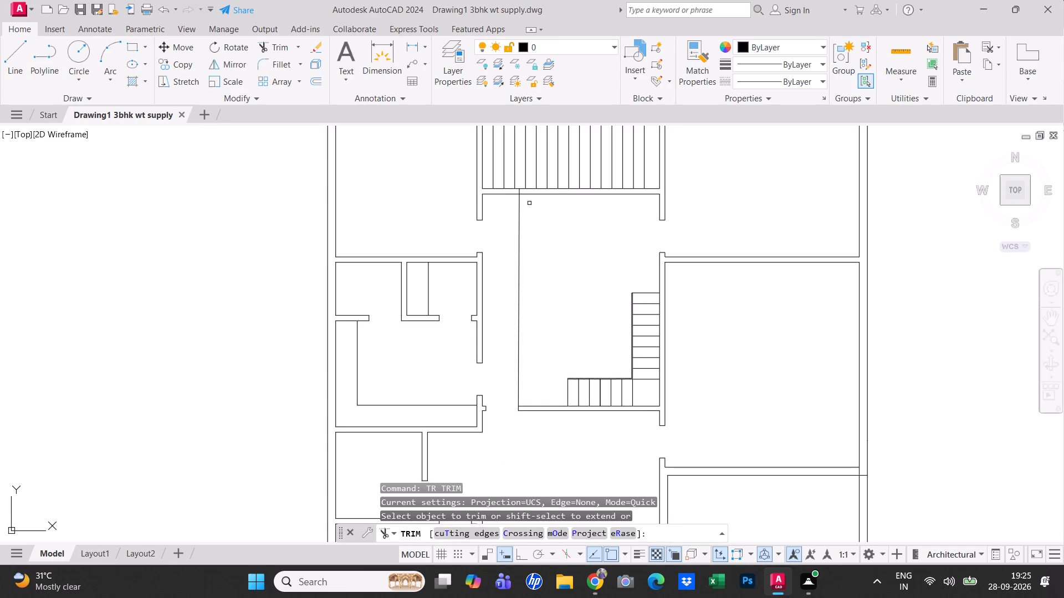
{"action": "scroll", "coordinate": [525, 215], "scroll_direction": "up", "scroll_amount": 1}
{"action": "left_click", "coordinate": [525, 220]}
{"action": "left_click", "coordinate": [508, 216]}
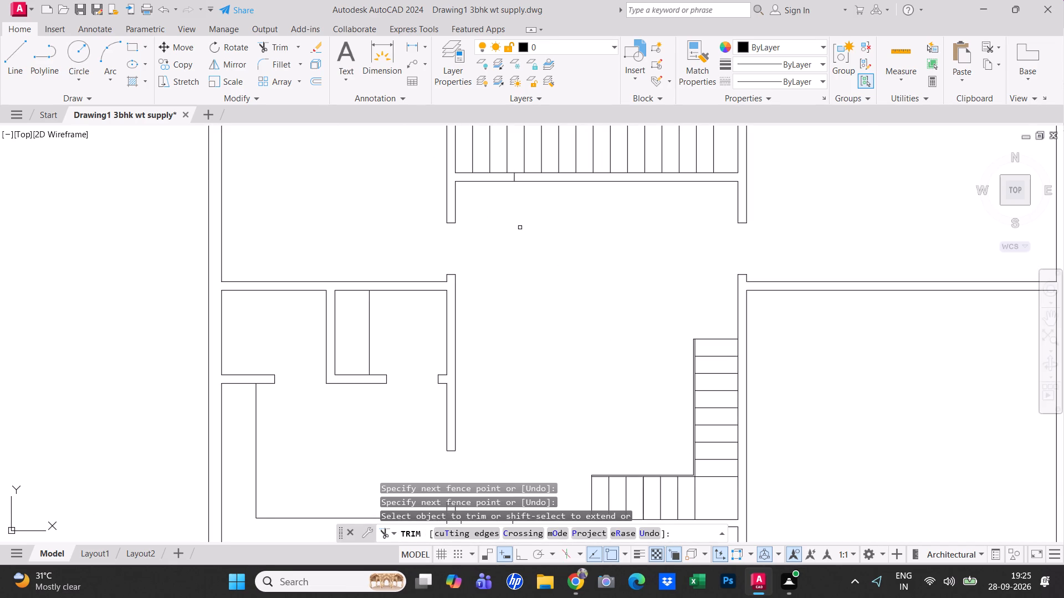
{"action": "scroll", "coordinate": [527, 202], "scroll_direction": "up", "scroll_amount": 1}
{"action": "key", "text": "Escape"}
Move the short jamb line in the upper wall to align with the fourth vertical line from the bay's left wall.
{"action": "scroll", "coordinate": [526, 205], "scroll_direction": "down", "scroll_amount": 1}
{"action": "scroll", "coordinate": [522, 199], "scroll_direction": "up", "scroll_amount": 1}
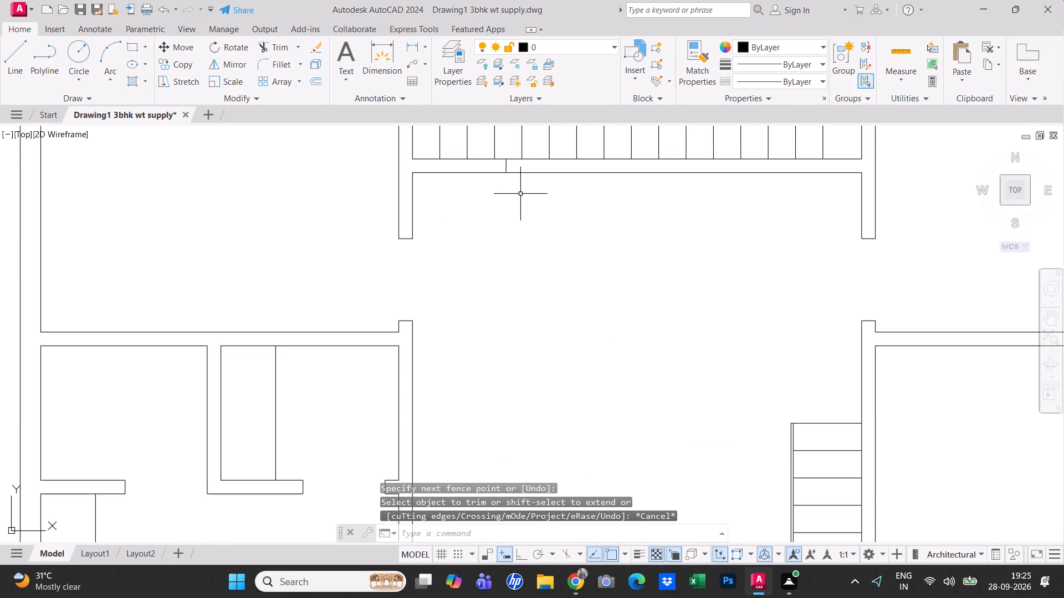
{"action": "middle_click_drag", "start_coordinate": [519, 203], "coordinate": [494, 266]}
{"action": "scroll", "coordinate": [477, 240], "scroll_direction": "up", "scroll_amount": 2}
{"action": "left_click", "coordinate": [487, 220]}
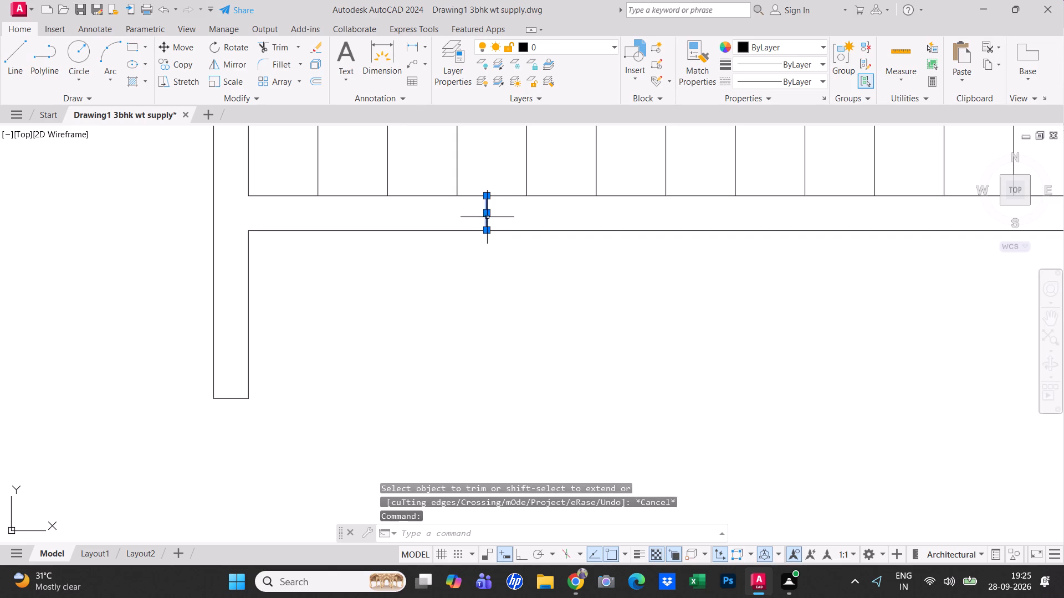
{"action": "left_click", "coordinate": [487, 214]}
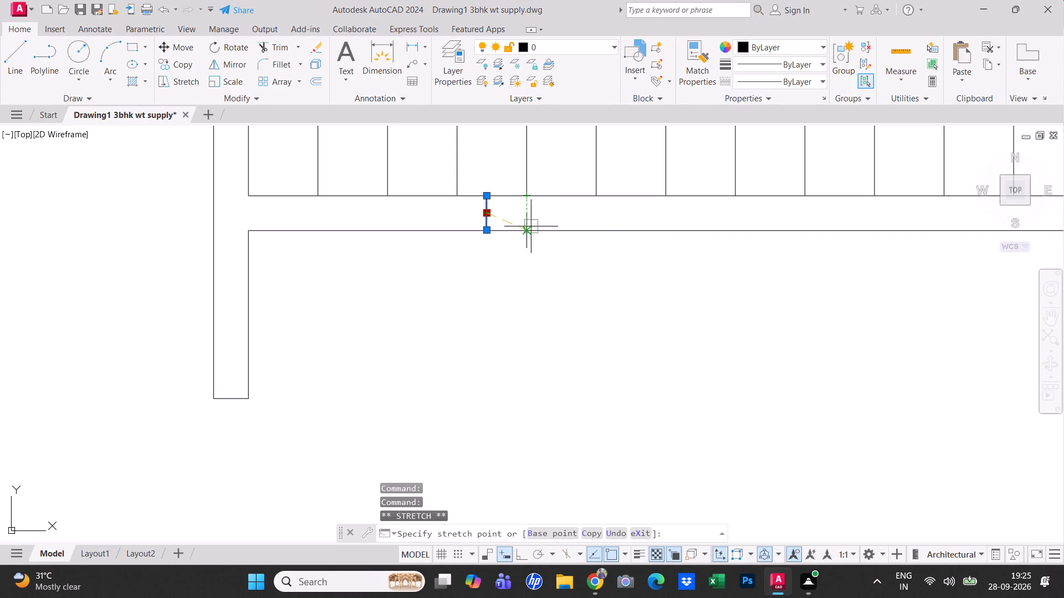
{"action": "left_click", "coordinate": [529, 215]}
{"action": "key", "text": "Escape"}
Offset the upper wall's short jamb line 3' to the right to mark the other side of the door opening.
{"action": "middle_click_drag", "start_coordinate": [531, 232], "coordinate": [449, 238]}
{"action": "scroll", "coordinate": [452, 239], "scroll_direction": "down", "scroll_amount": 2}
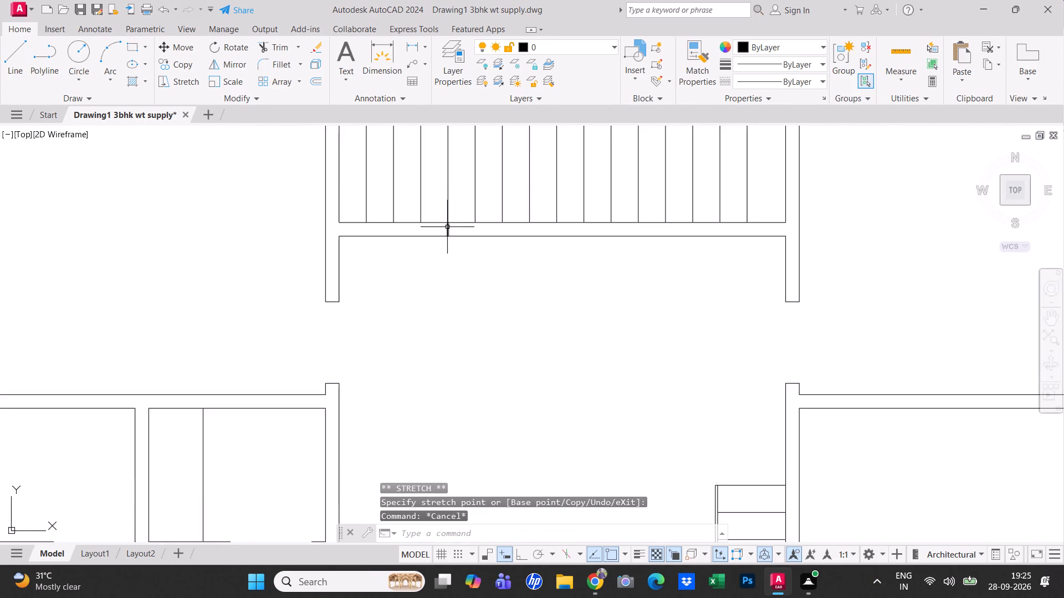
{"action": "scroll", "coordinate": [464, 248], "scroll_direction": "up", "scroll_amount": 1}
{"action": "type", "text": "o"}
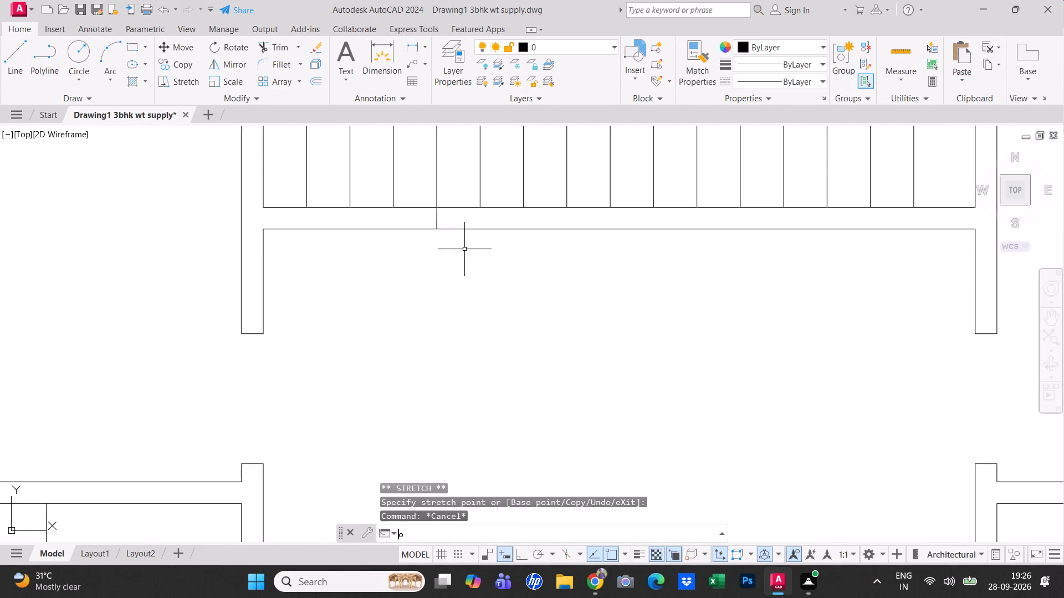
{"action": "key", "text": "space"}
{"action": "type", "text": "3'"}
{"action": "key", "text": "Return"}
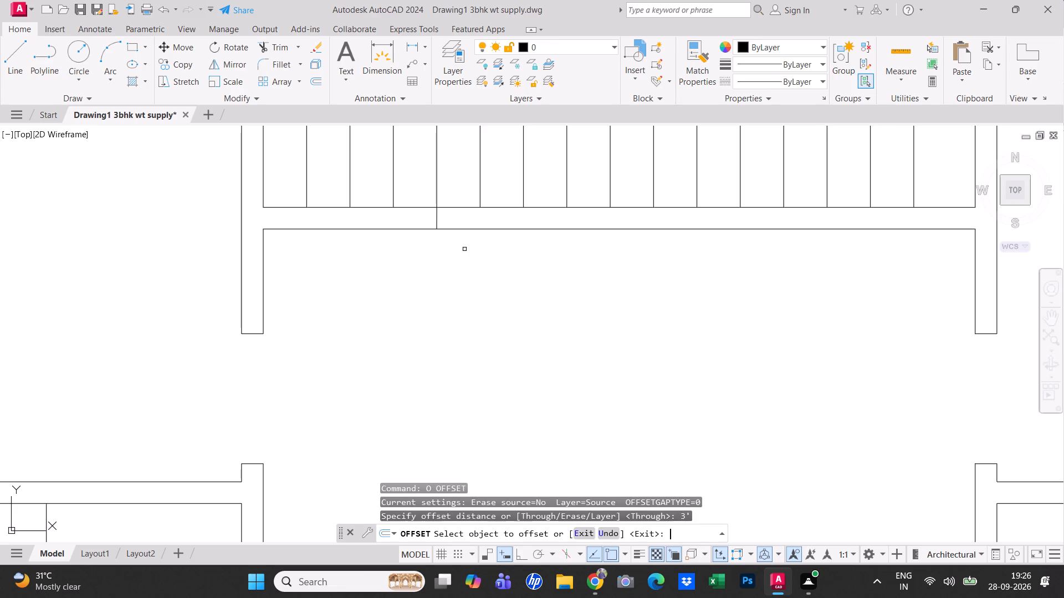
{"action": "left_click", "coordinate": [438, 221]}
{"action": "left_click", "coordinate": [516, 225]}
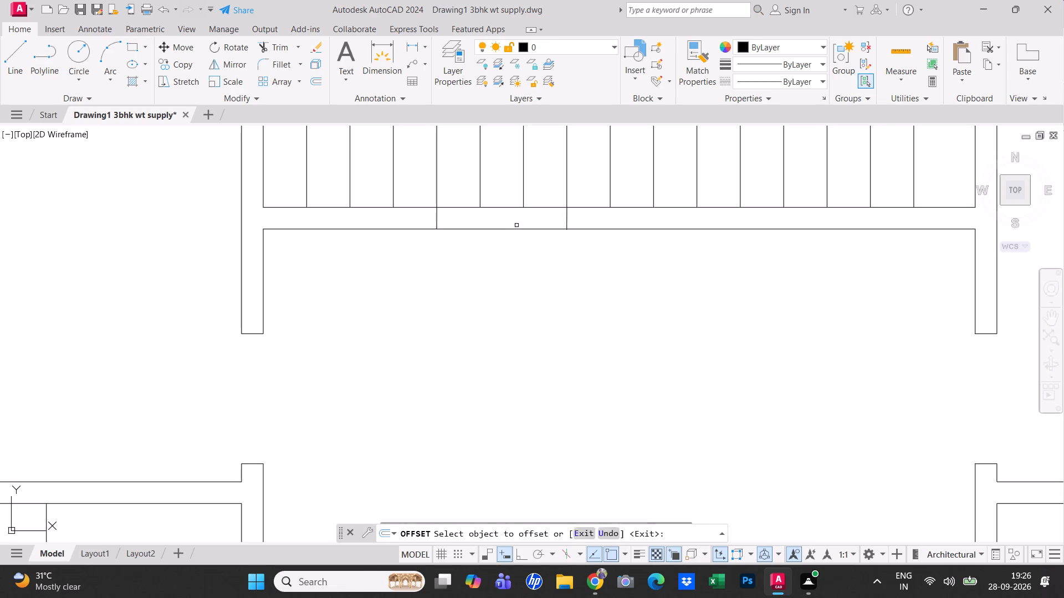
{"action": "key", "text": "Escape"}
Trim both edges of the wall below the vertical lines between the two jamb lines, opening the 3' doorway.
{"action": "scroll", "coordinate": [463, 239], "scroll_direction": "down", "scroll_amount": 2}
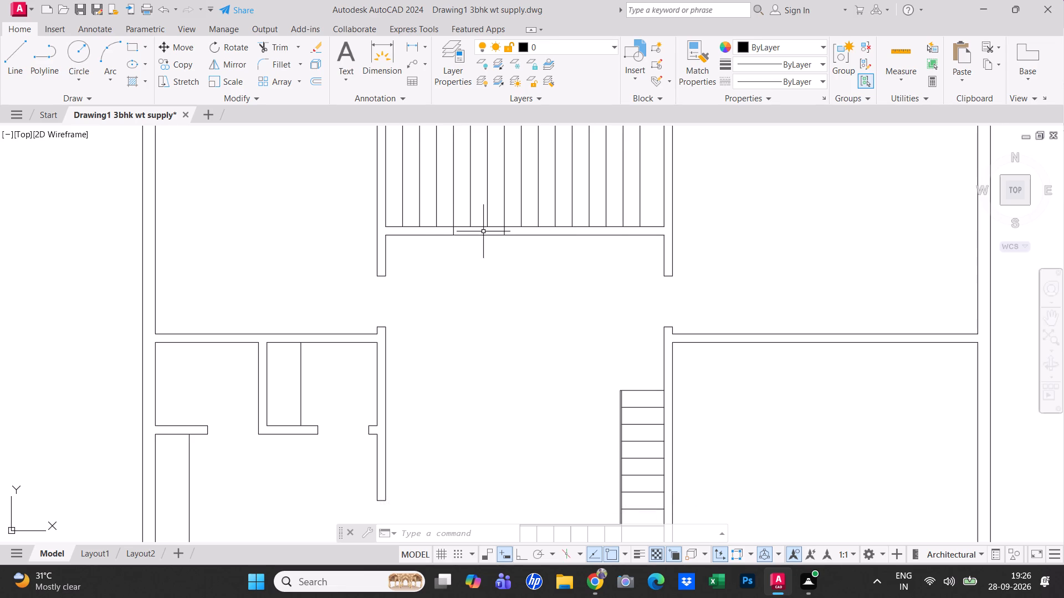
{"action": "scroll", "coordinate": [483, 231], "scroll_direction": "up", "scroll_amount": 1}
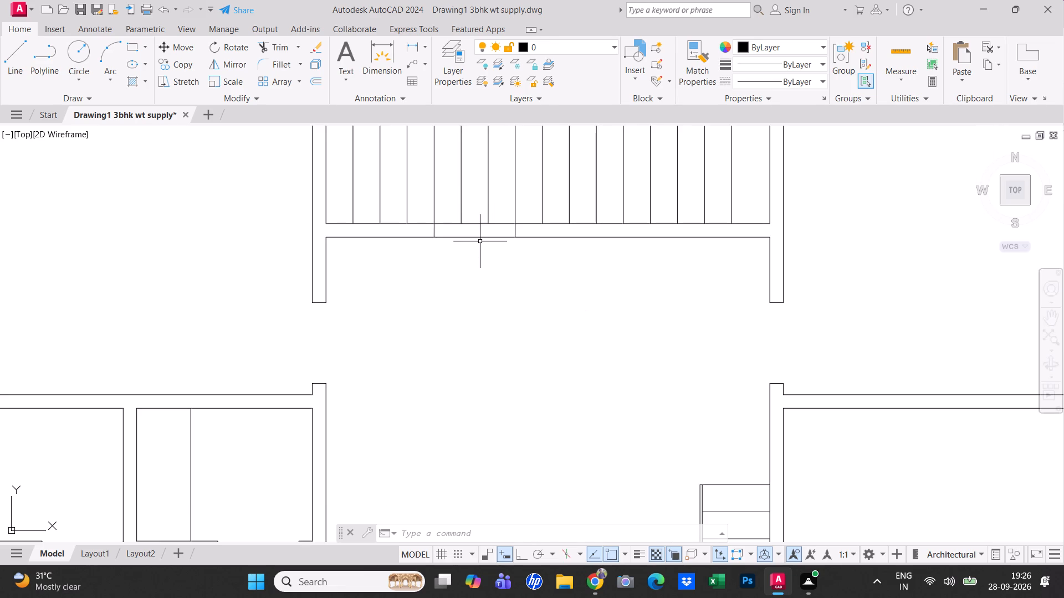
{"action": "type", "text": "tr"}
{"action": "key", "text": "space"}
{"action": "left_click", "coordinate": [479, 238]}
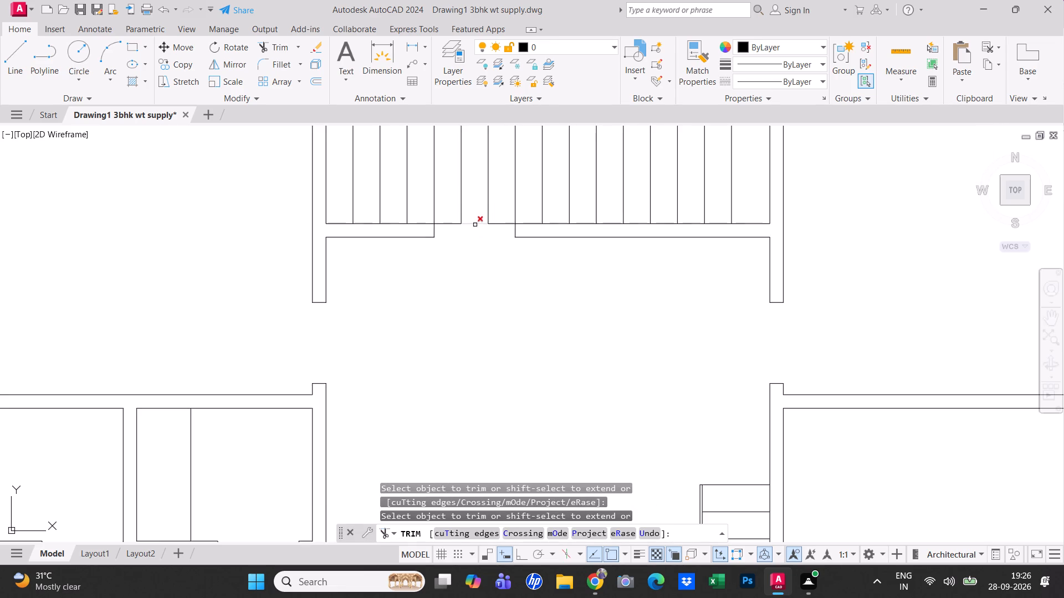
{"action": "left_click", "coordinate": [475, 225]}
{"action": "left_click", "coordinate": [498, 223]}
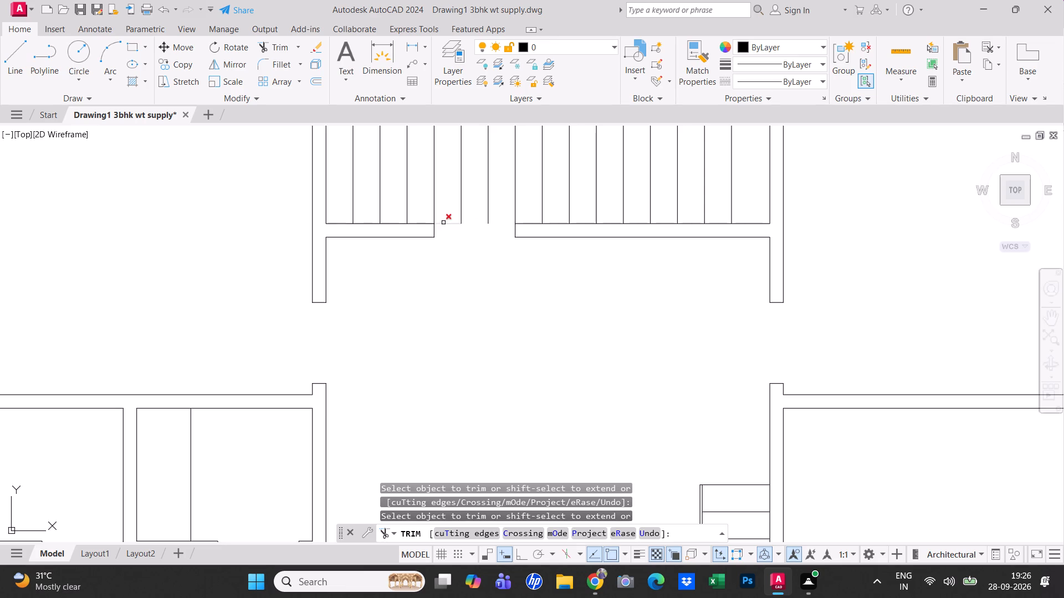
{"action": "left_click", "coordinate": [446, 225]}
{"action": "key", "text": "Escape"}
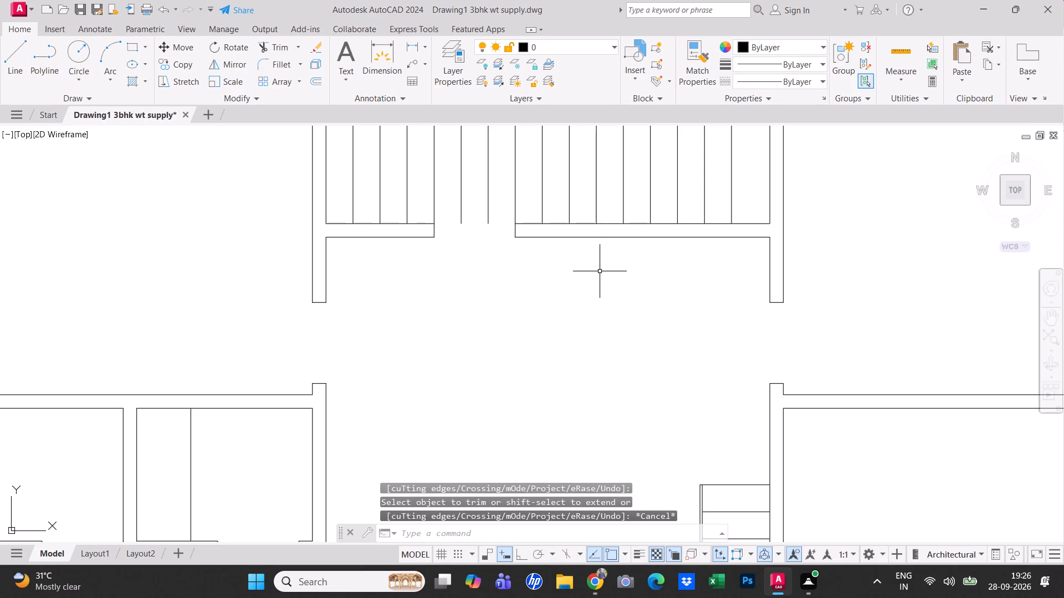
{"action": "key", "text": "Escape"}
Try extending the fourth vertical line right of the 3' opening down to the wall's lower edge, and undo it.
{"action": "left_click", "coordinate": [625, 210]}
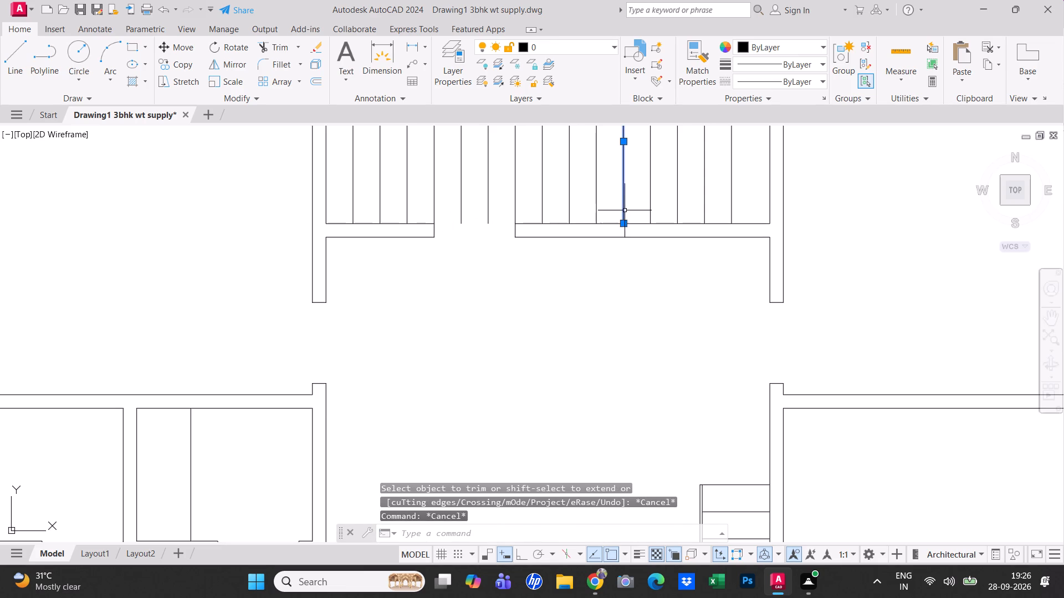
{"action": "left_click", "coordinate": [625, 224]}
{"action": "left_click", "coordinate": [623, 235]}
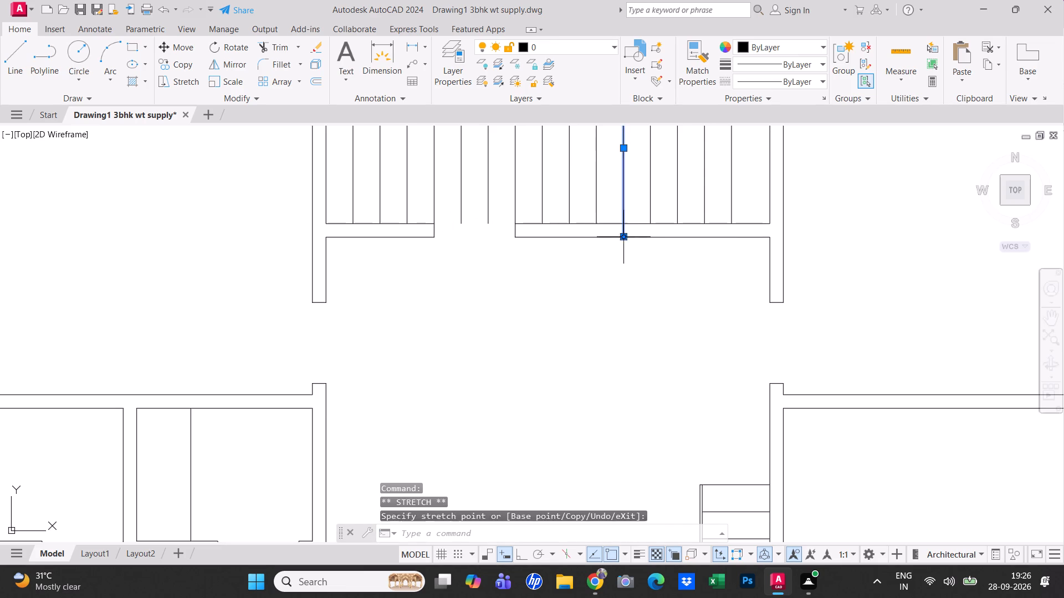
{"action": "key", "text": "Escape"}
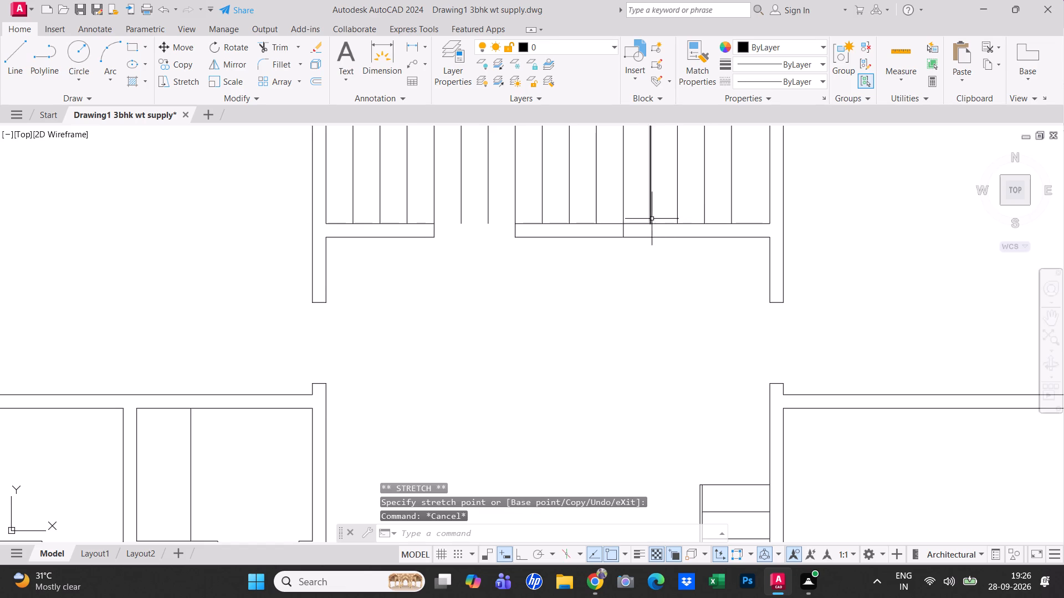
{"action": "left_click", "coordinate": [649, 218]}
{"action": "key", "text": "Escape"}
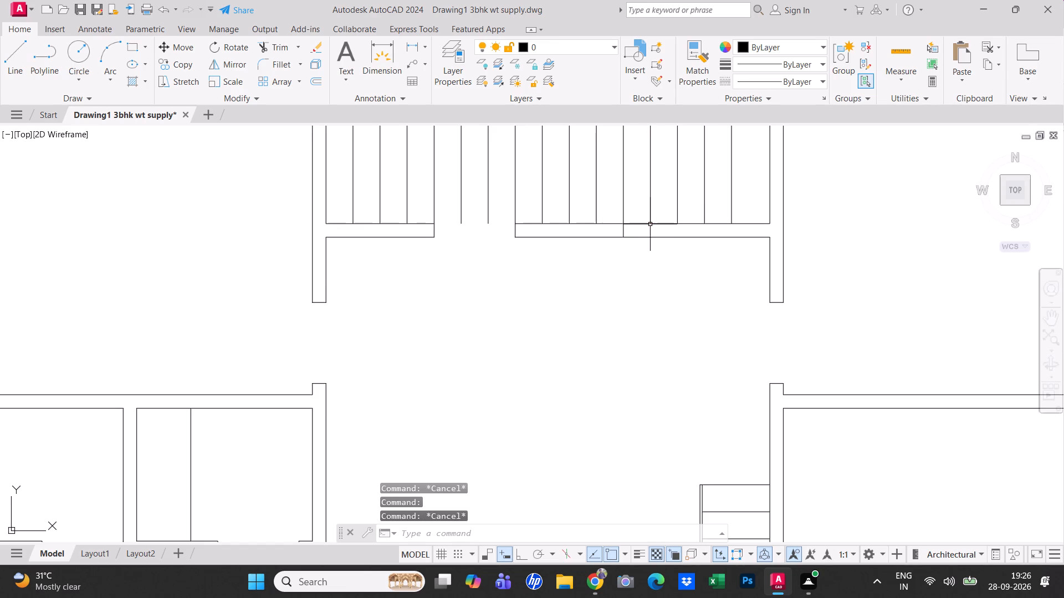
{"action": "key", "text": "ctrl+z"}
Stretch the last and third-from-last vertical lines near the bay's right wall down to the lower edge of the wall beneath.
{"action": "left_click", "coordinate": [679, 216]}
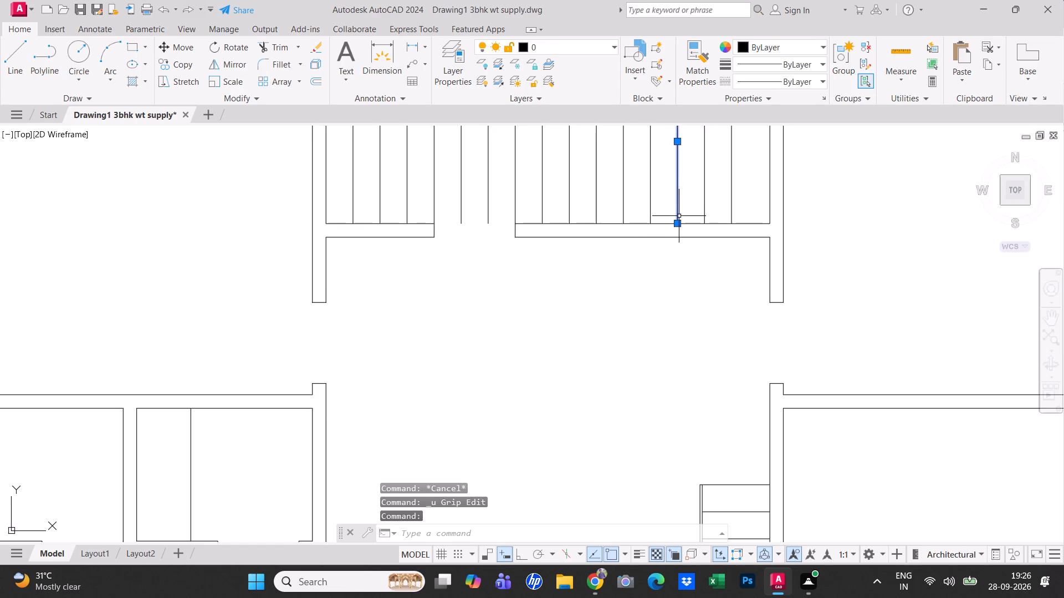
{"action": "left_click", "coordinate": [677, 223]}
{"action": "left_click", "coordinate": [674, 238]}
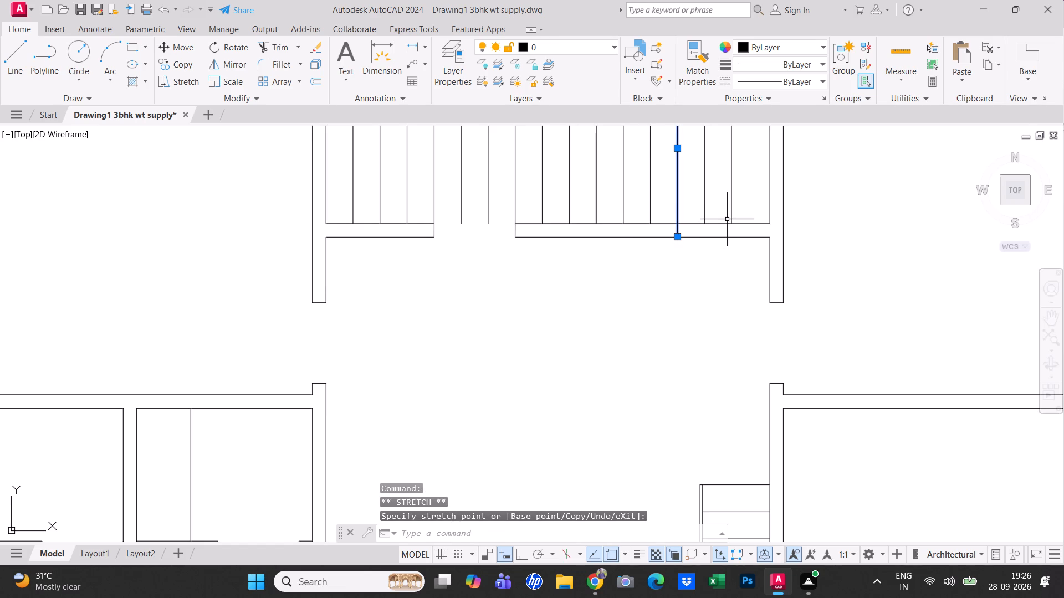
{"action": "left_click", "coordinate": [731, 218]}
{"action": "left_click", "coordinate": [731, 224]}
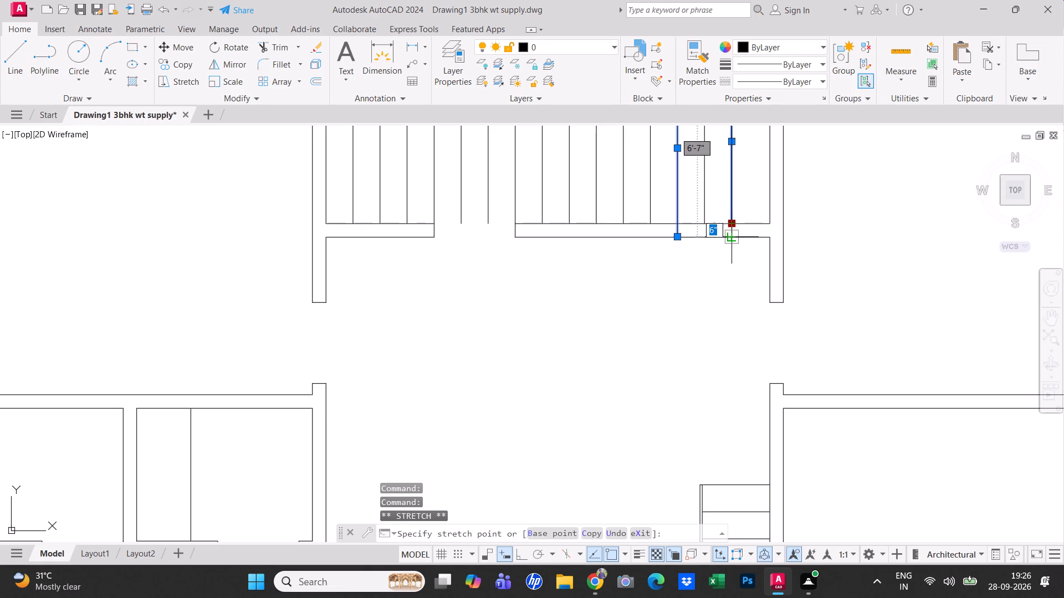
{"action": "left_click", "coordinate": [731, 235]}
{"action": "key", "text": "Escape"}
Trim both wall edges between the two extended lines to cut a second opening near the bay's right wall, and save.
{"action": "scroll", "coordinate": [707, 245], "scroll_direction": "up", "scroll_amount": 1}
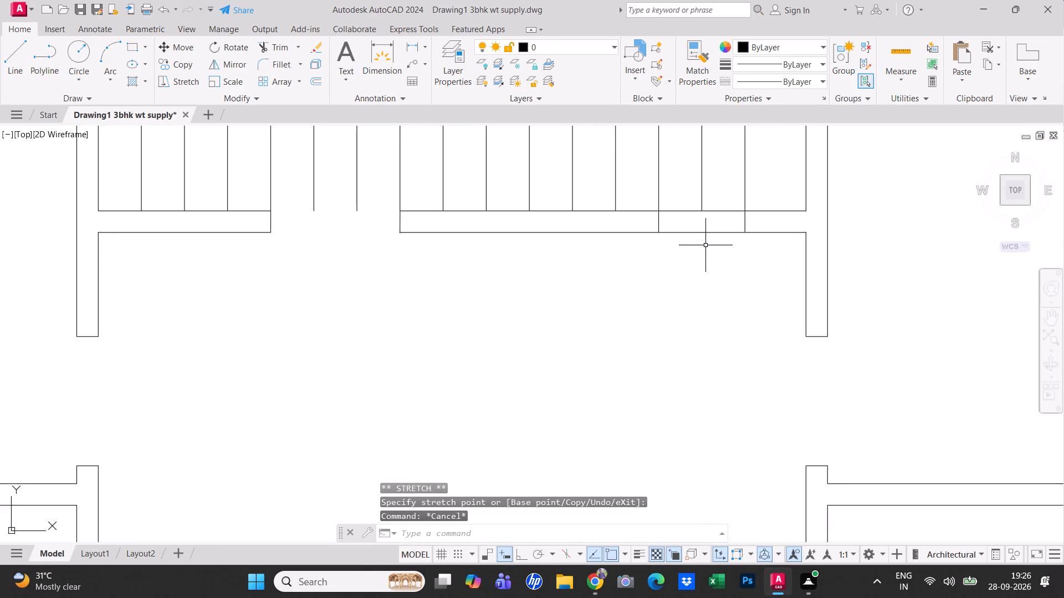
{"action": "key", "text": "t"}
{"action": "key", "text": "r"}
{"action": "key", "text": "space"}
{"action": "left_click", "coordinate": [702, 239]}
{"action": "left_click", "coordinate": [686, 212]}
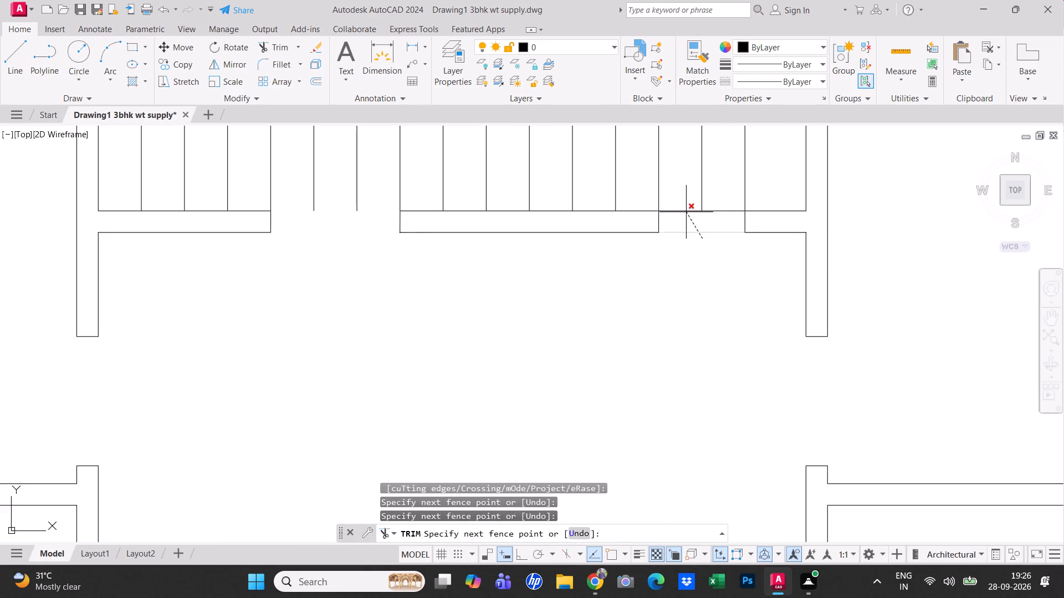
{"action": "left_click", "coordinate": [686, 210]}
{"action": "left_click", "coordinate": [714, 210]}
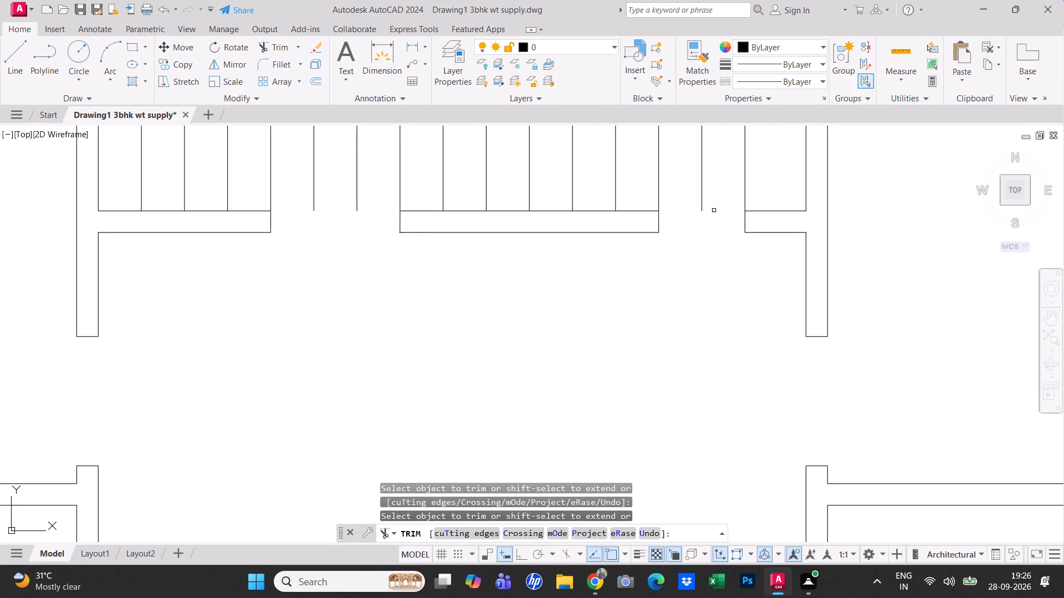
{"action": "key", "text": "Escape"}
{"action": "key", "text": "Escape"}
{"action": "key", "text": "Escape"}
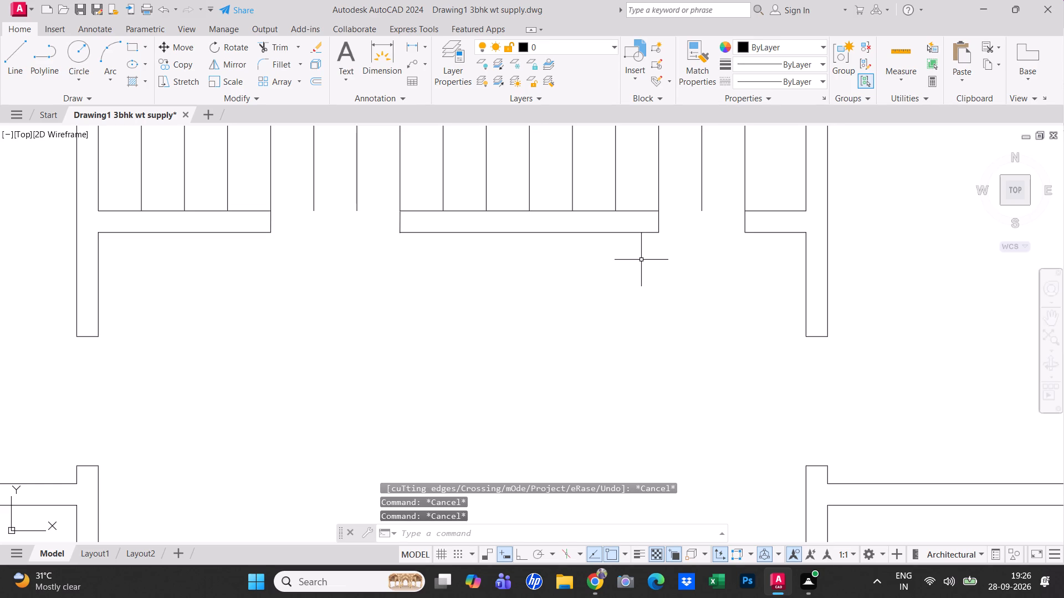
{"action": "key", "text": "ctrl+s"}
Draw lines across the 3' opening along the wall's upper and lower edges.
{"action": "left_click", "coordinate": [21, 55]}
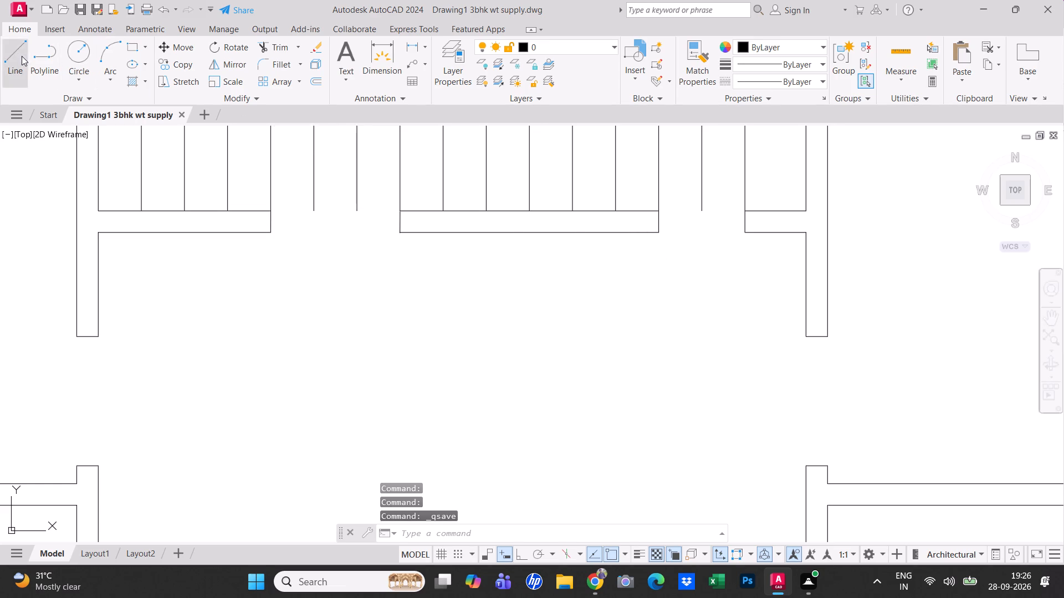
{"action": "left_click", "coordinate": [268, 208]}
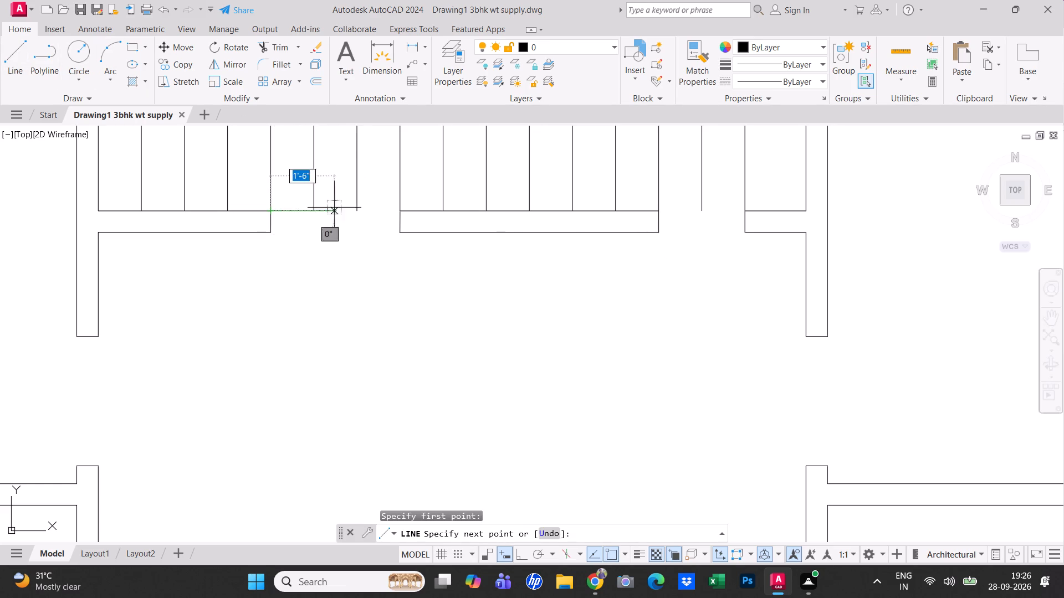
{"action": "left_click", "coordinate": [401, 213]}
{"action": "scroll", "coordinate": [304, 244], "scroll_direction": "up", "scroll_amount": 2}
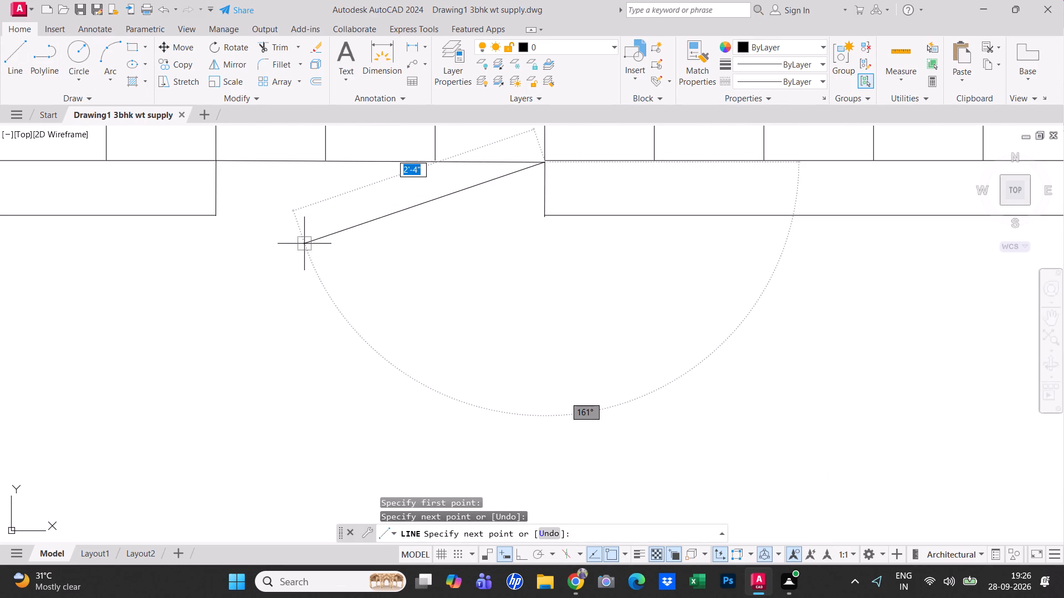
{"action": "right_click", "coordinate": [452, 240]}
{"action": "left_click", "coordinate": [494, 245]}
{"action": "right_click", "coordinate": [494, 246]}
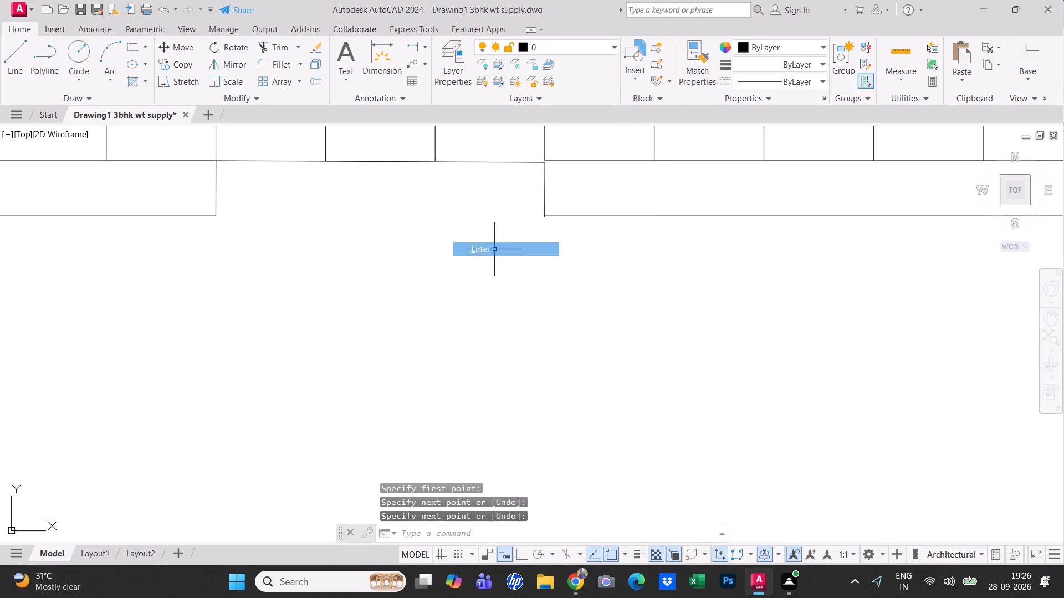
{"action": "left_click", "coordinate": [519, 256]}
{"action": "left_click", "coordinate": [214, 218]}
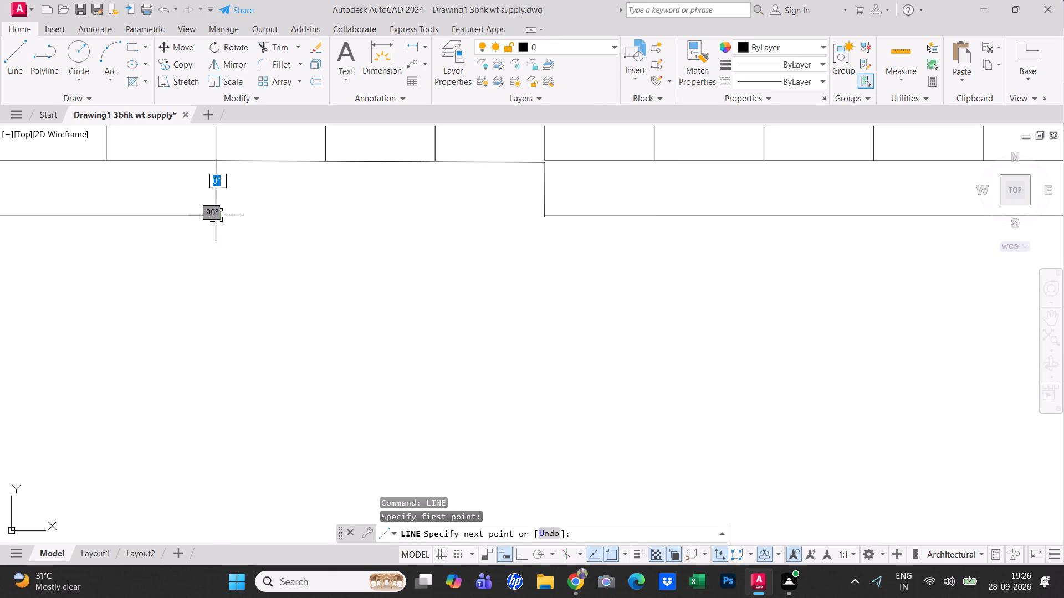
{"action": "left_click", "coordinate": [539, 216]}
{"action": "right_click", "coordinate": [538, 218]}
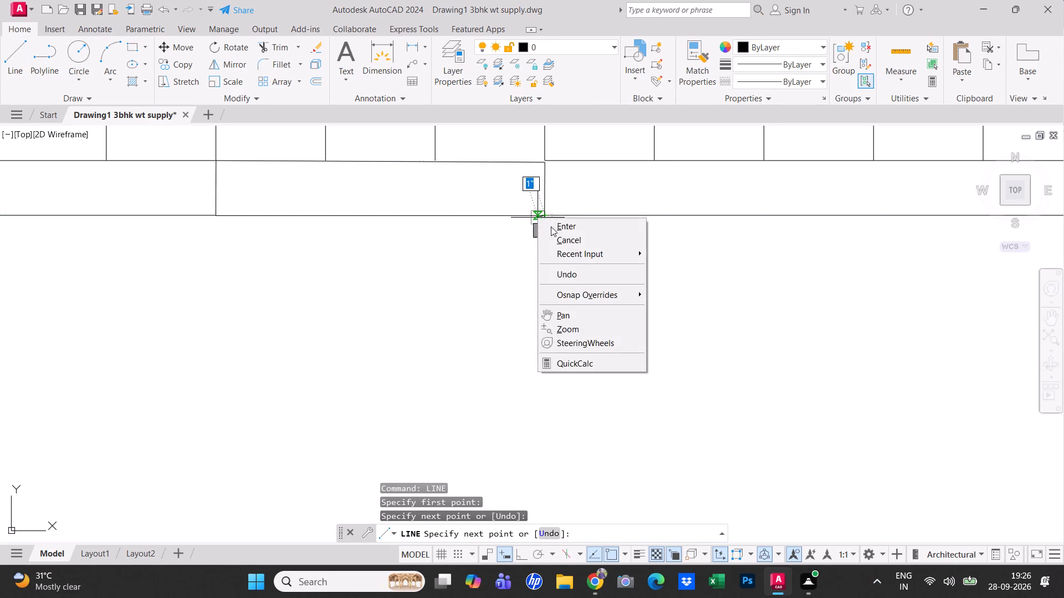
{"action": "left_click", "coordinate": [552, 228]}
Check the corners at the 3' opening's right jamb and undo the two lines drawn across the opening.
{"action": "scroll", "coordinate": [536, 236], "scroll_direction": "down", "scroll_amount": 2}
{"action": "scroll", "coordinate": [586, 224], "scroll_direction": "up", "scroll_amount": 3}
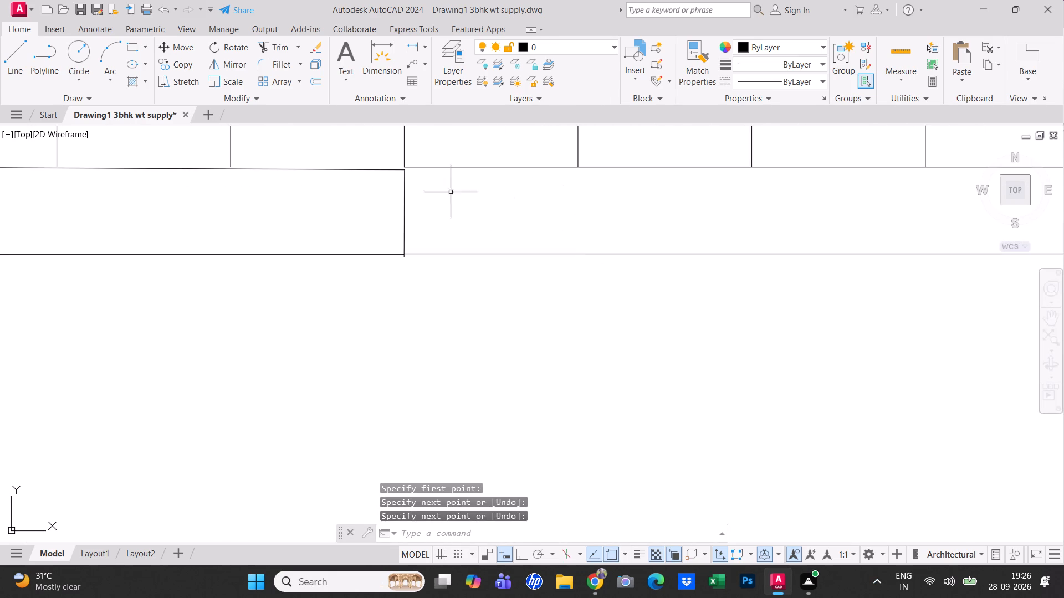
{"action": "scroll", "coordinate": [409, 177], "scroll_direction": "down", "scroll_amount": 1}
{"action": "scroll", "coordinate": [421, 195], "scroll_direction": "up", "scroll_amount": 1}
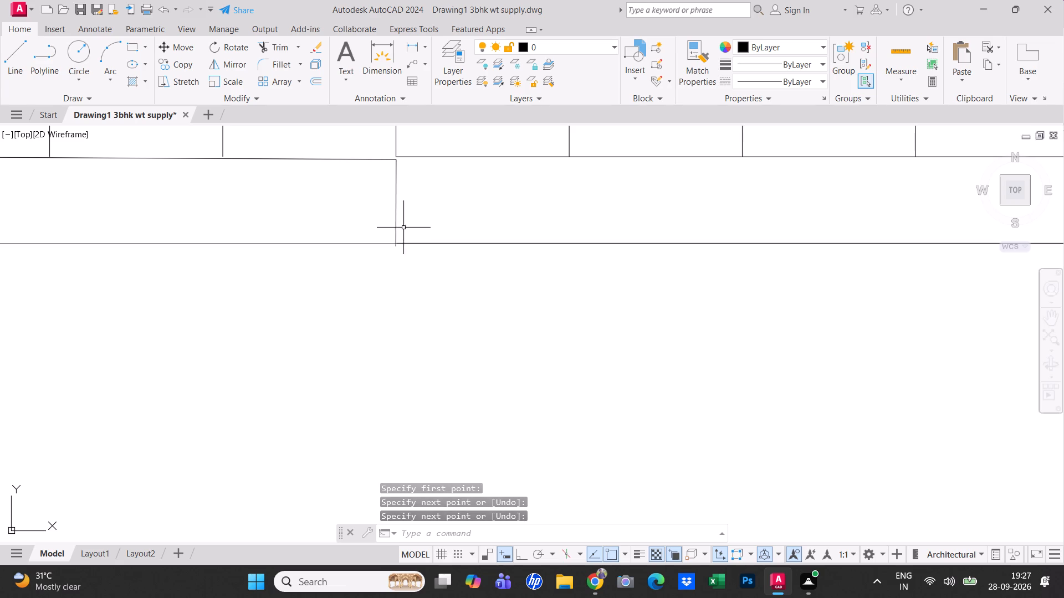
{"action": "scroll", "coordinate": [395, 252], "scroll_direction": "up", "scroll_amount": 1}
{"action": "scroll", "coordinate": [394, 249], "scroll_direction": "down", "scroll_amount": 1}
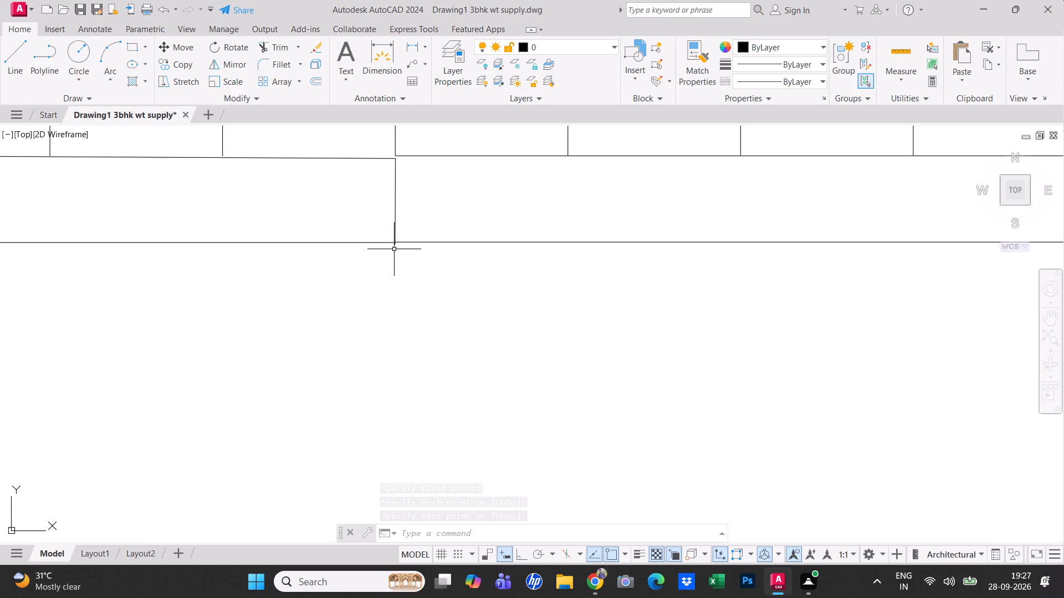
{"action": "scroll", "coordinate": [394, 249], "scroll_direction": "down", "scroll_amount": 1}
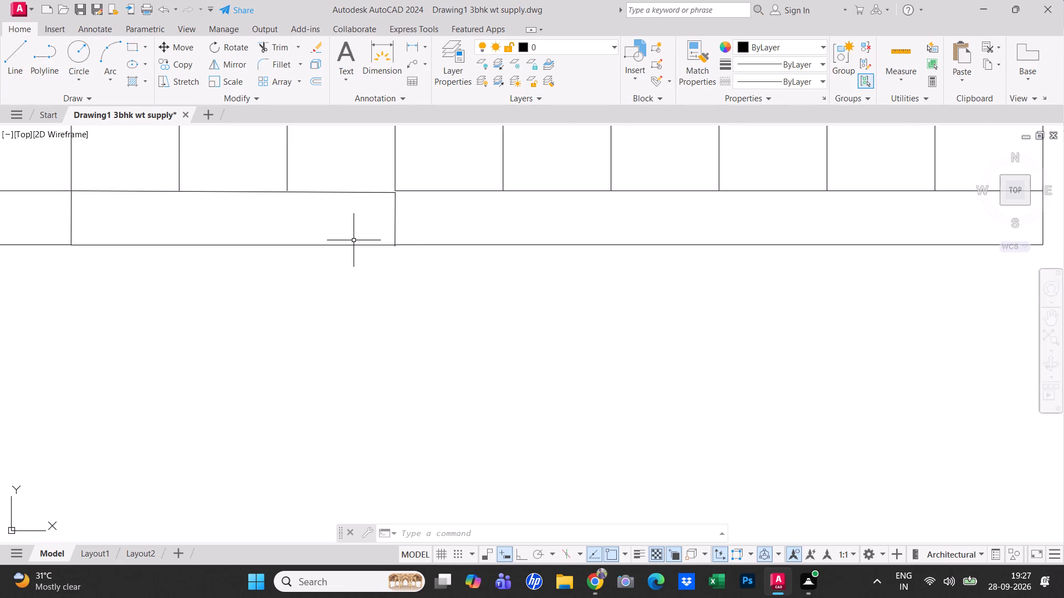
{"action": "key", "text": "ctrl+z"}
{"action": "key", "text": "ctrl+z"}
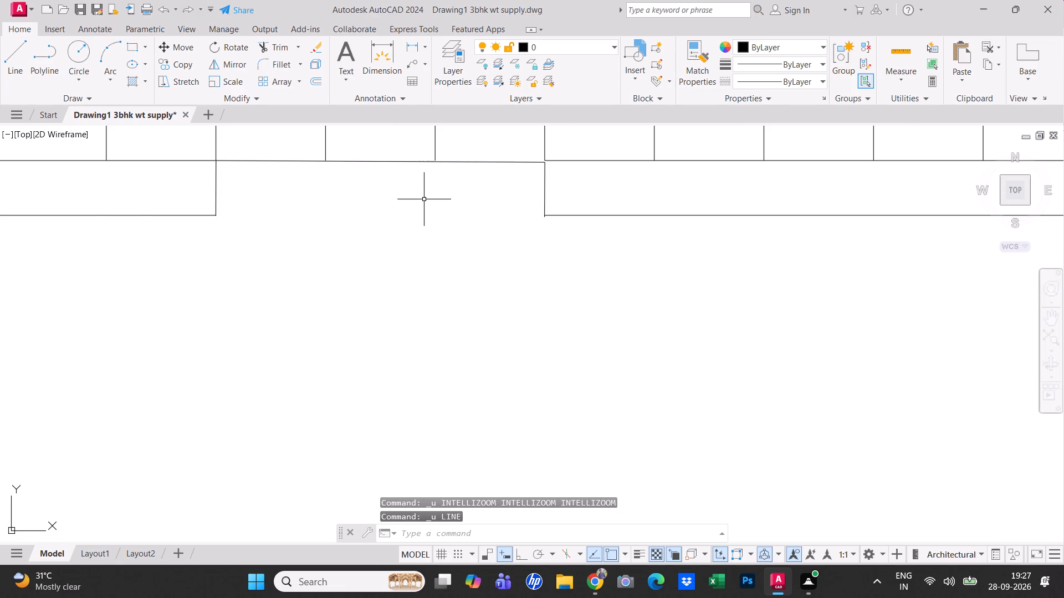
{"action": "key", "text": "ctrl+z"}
Adjust the right jamb line of the 3' opening so its ends meet the wall's upper and lower edges exactly.
{"action": "scroll", "coordinate": [386, 208], "scroll_direction": "up", "scroll_amount": 3}
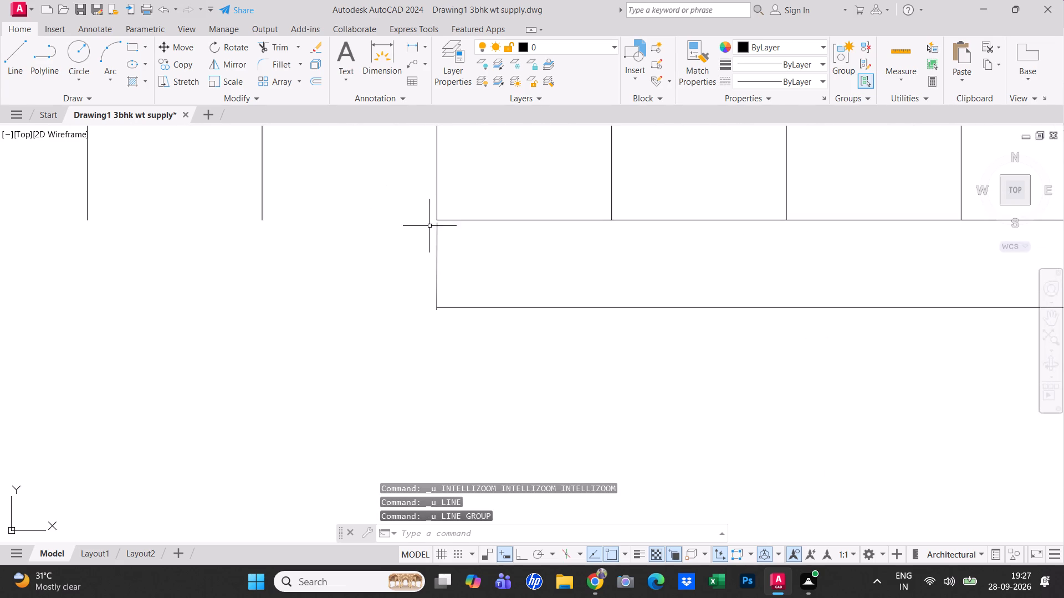
{"action": "left_click", "coordinate": [437, 240]}
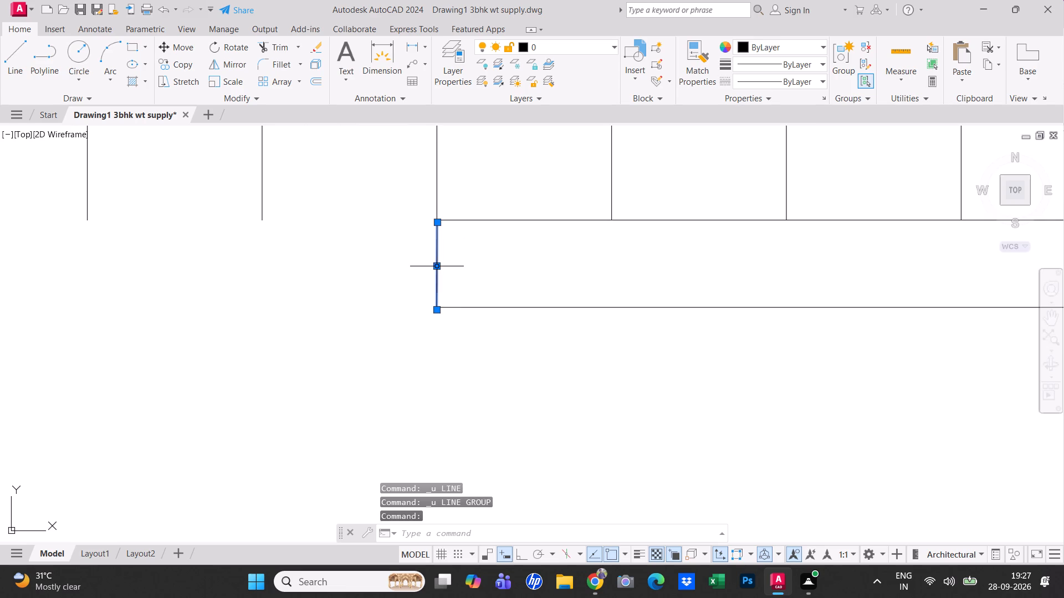
{"action": "left_click", "coordinate": [437, 264]}
{"action": "left_click", "coordinate": [435, 252]}
{"action": "scroll", "coordinate": [435, 252], "scroll_direction": "up", "scroll_amount": 2}
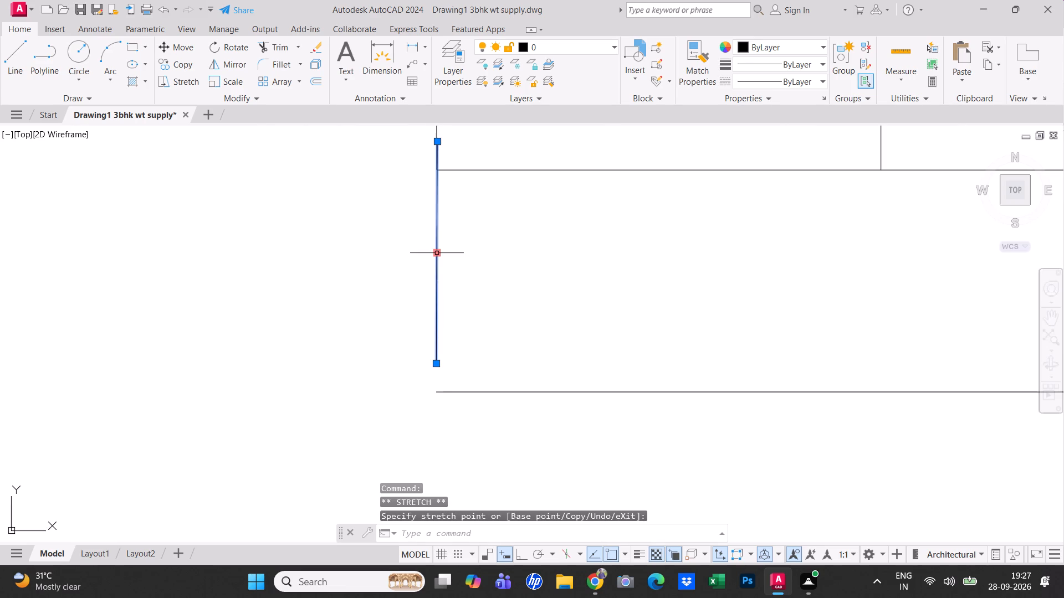
{"action": "left_click", "coordinate": [438, 363]}
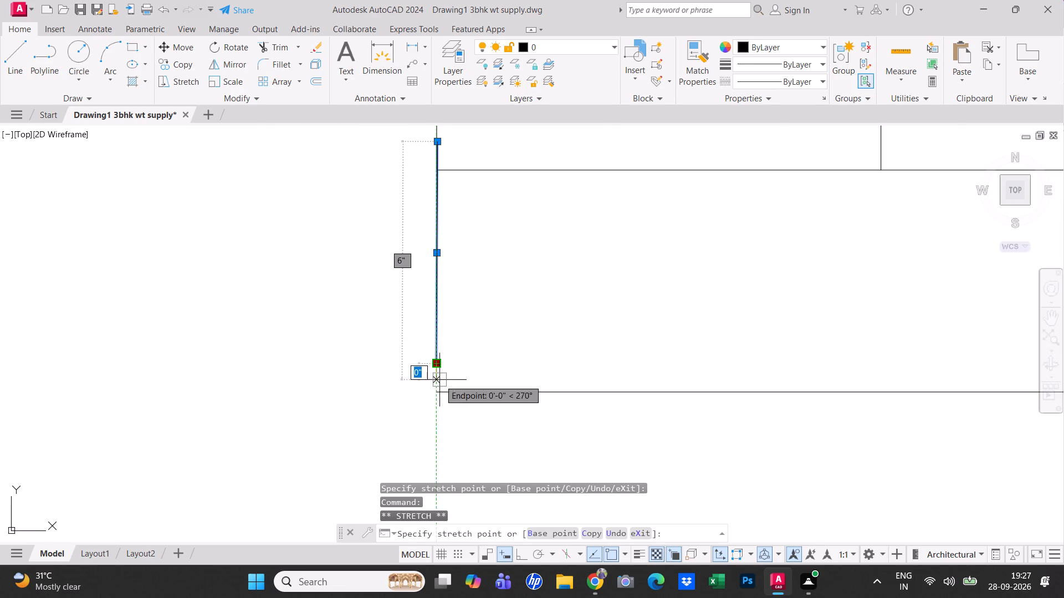
{"action": "left_click", "coordinate": [439, 389]}
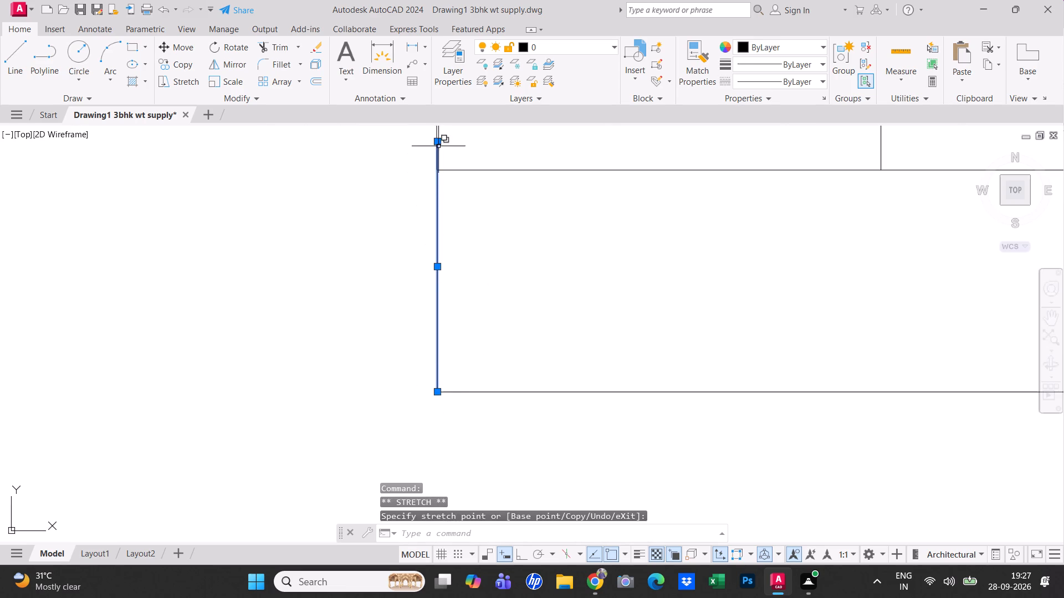
{"action": "left_click", "coordinate": [438, 143]}
{"action": "left_click", "coordinate": [441, 170]}
{"action": "key", "text": "Escape"}
Draw a line across the 3' opening along the wall's upper edge, from jamb to jamb.
{"action": "scroll", "coordinate": [377, 243], "scroll_direction": "down", "scroll_amount": 2}
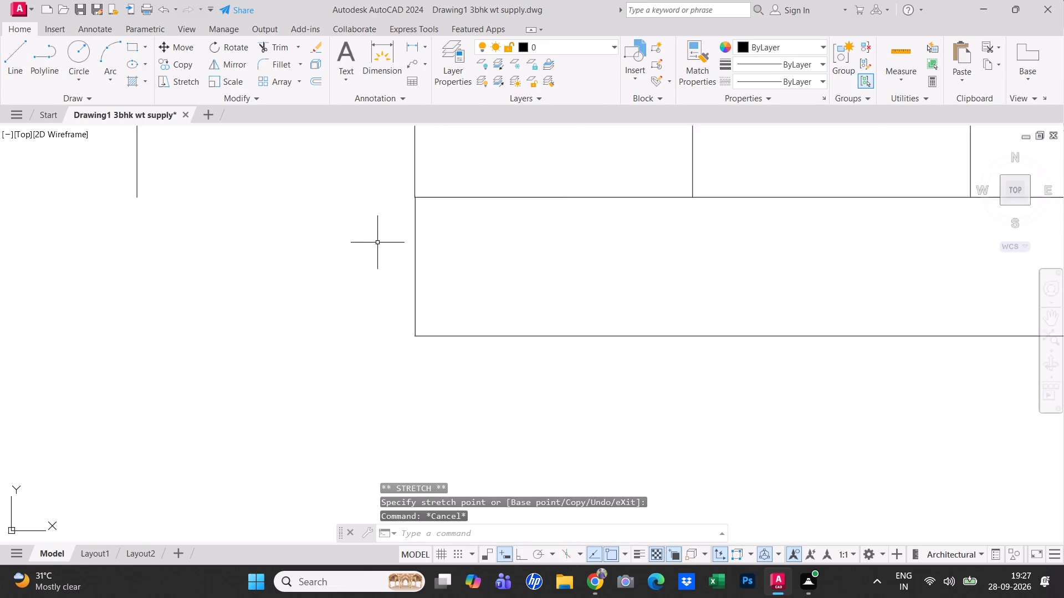
{"action": "middle_click_drag", "start_coordinate": [390, 258], "coordinate": [402, 259]}
{"action": "scroll", "coordinate": [400, 260], "scroll_direction": "down", "scroll_amount": 2}
{"action": "key", "text": "Escape"}
{"action": "left_click", "coordinate": [16, 76]}
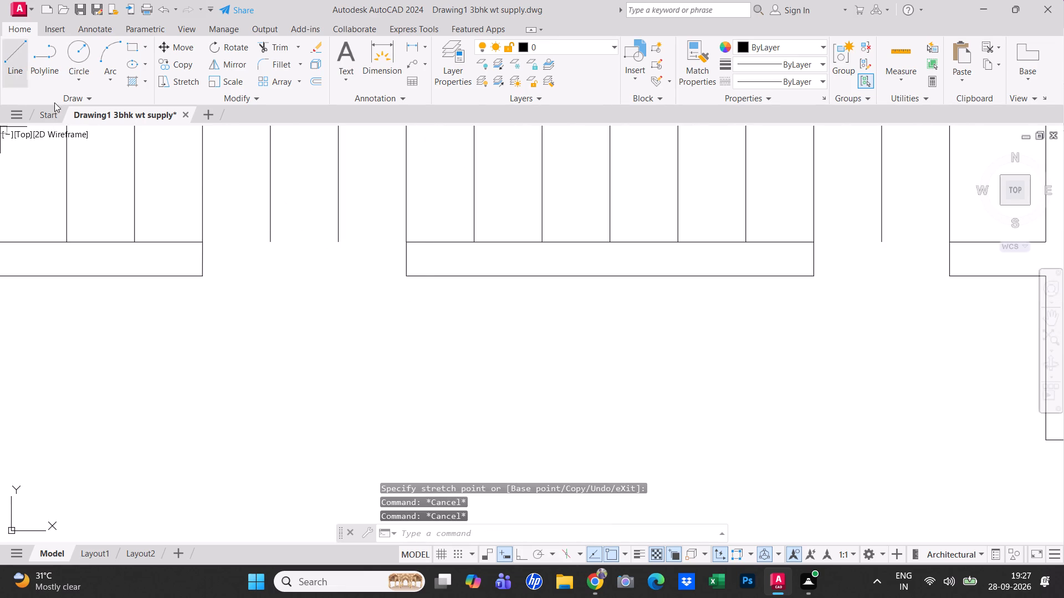
{"action": "left_click", "coordinate": [206, 243]}
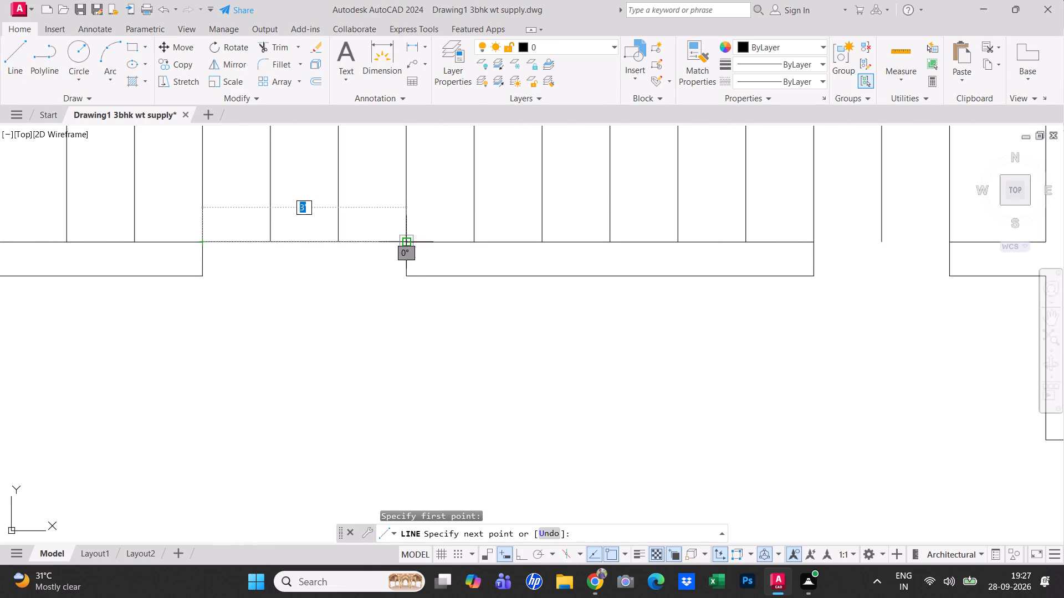
{"action": "left_click", "coordinate": [410, 240]}
{"action": "scroll", "coordinate": [408, 241], "scroll_direction": "up", "scroll_amount": 3}
{"action": "right_click", "coordinate": [447, 228]}
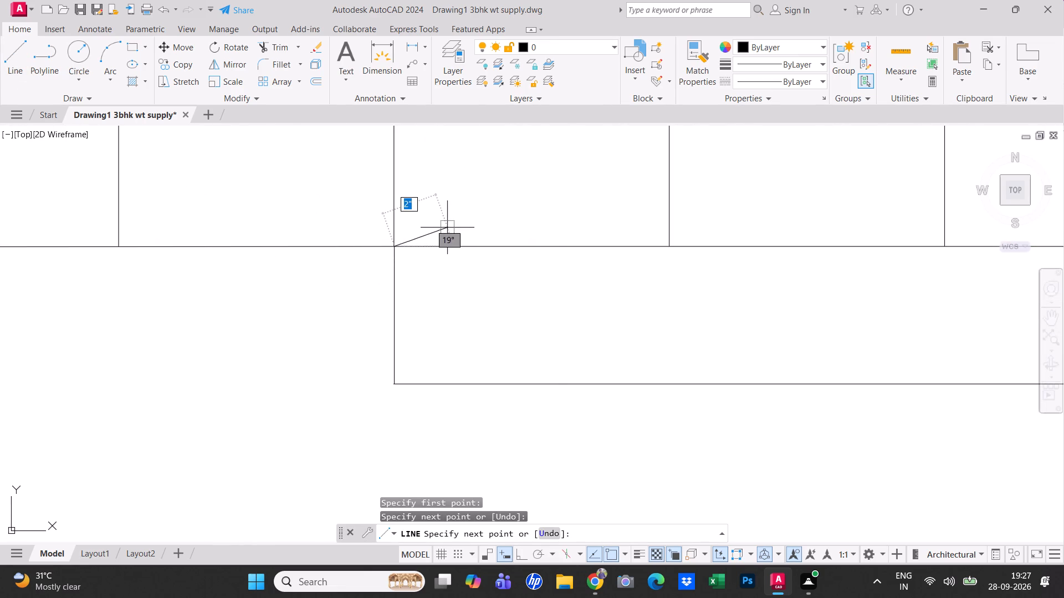
{"action": "left_click", "coordinate": [461, 229]}
{"action": "left_click", "coordinate": [464, 234]}
Draw a line across the 3' opening along the wall's lower edge, from jamb to jamb.
{"action": "right_click", "coordinate": [464, 234]}
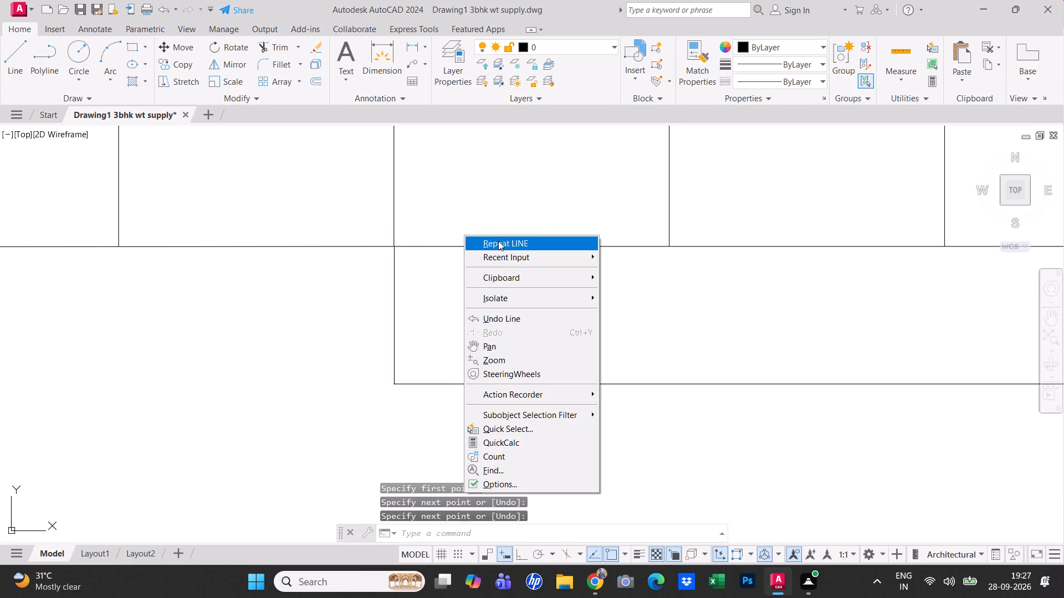
{"action": "left_click", "coordinate": [498, 243]}
{"action": "left_click", "coordinate": [396, 383]}
{"action": "middle_click_drag", "start_coordinate": [300, 366], "coordinate": [615, 353]}
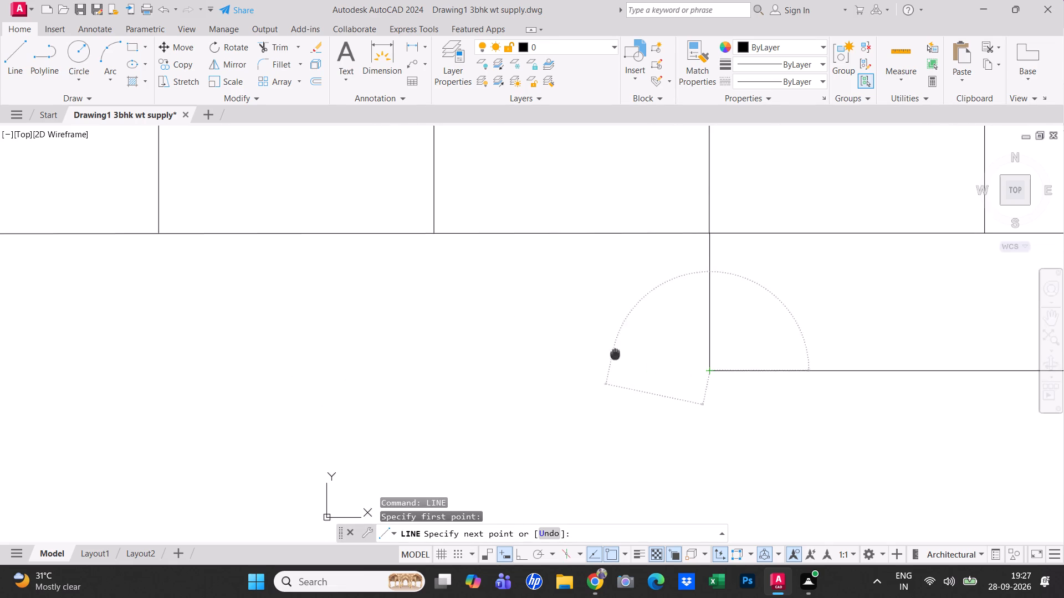
{"action": "scroll", "coordinate": [211, 377], "scroll_direction": "down", "scroll_amount": 4}
{"action": "scroll", "coordinate": [193, 382], "scroll_direction": "up", "scroll_amount": 3}
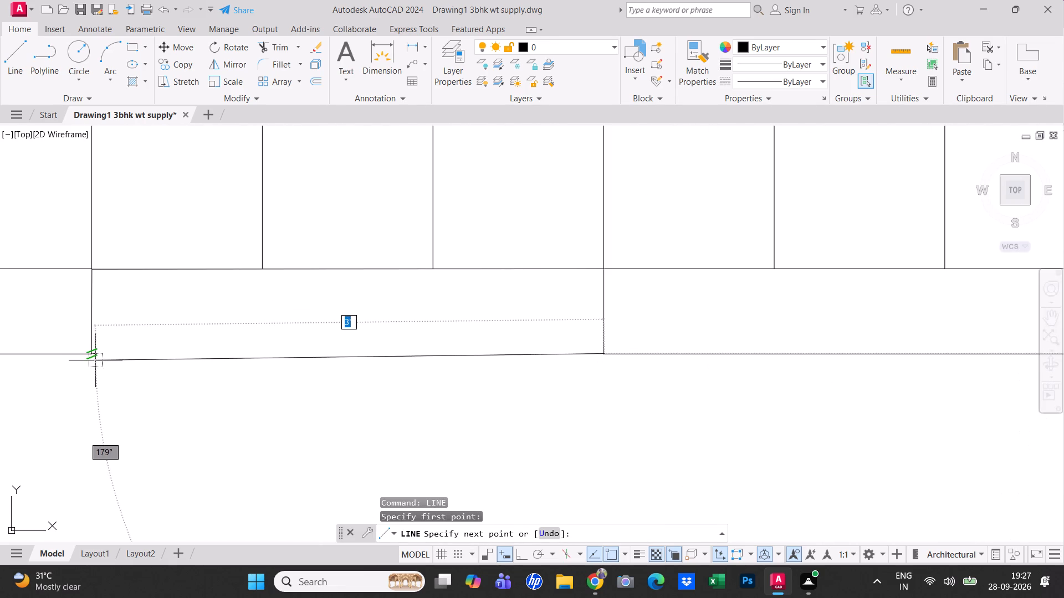
{"action": "left_click", "coordinate": [93, 353]}
{"action": "scroll", "coordinate": [181, 367], "scroll_direction": "down", "scroll_amount": 3}
{"action": "key", "text": "Escape"}
Draw lines across the second opening, near the bay's right wall, along the wall's upper and lower edges.
{"action": "middle_click_drag", "start_coordinate": [375, 369], "coordinate": [366, 362]}
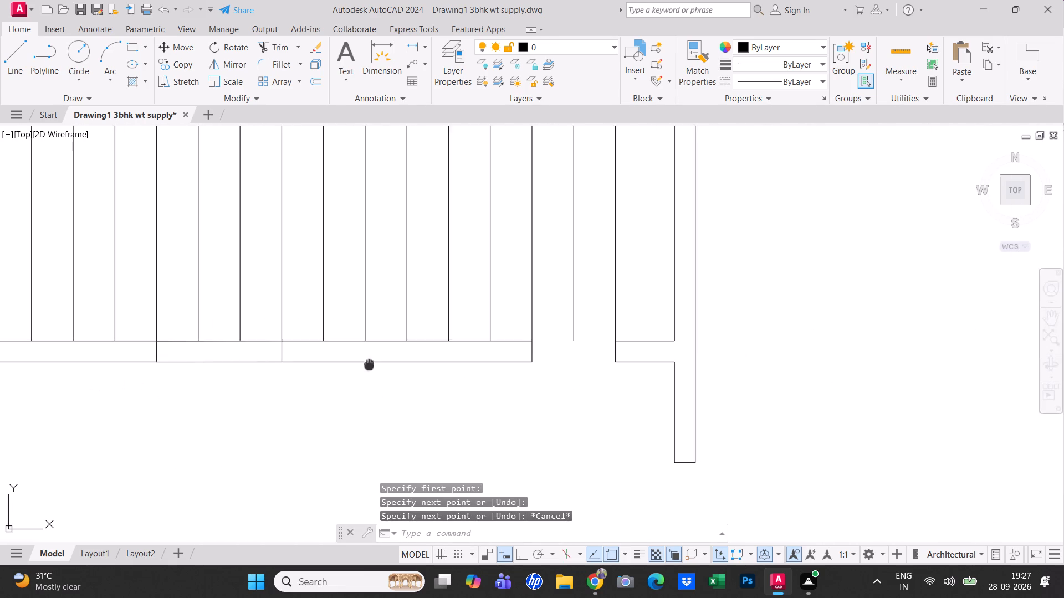
{"action": "middle_click_drag", "start_coordinate": [366, 362], "coordinate": [270, 302]}
{"action": "right_click", "coordinate": [508, 319]}
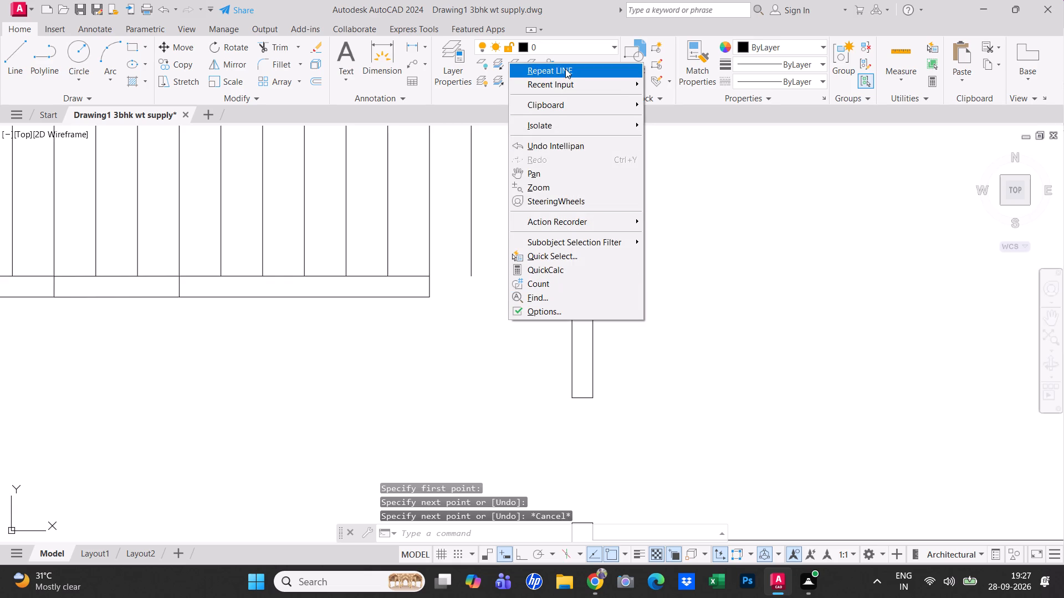
{"action": "left_click", "coordinate": [566, 69]}
{"action": "left_click", "coordinate": [430, 274]}
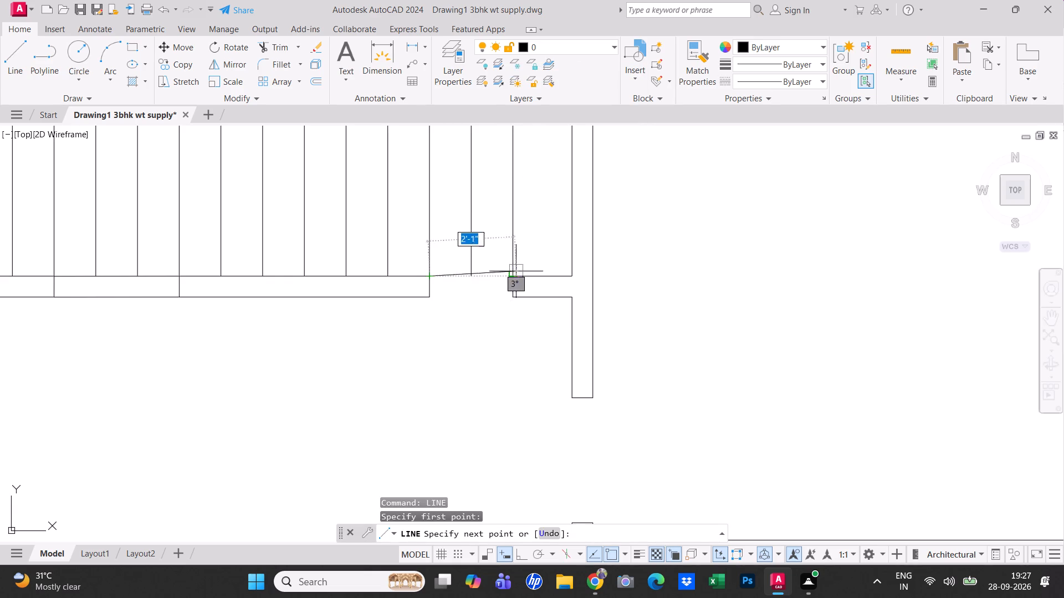
{"action": "left_click", "coordinate": [509, 279]}
{"action": "right_click", "coordinate": [509, 279]}
{"action": "left_click", "coordinate": [535, 282]}
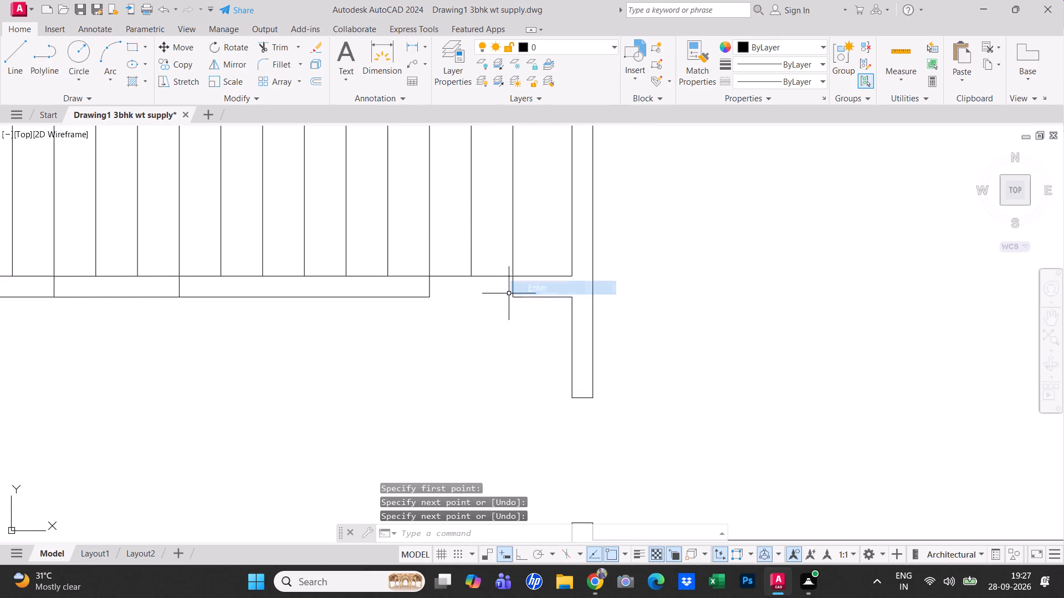
{"action": "right_click", "coordinate": [489, 296]}
{"action": "left_click", "coordinate": [509, 305]}
{"action": "left_click", "coordinate": [513, 298]}
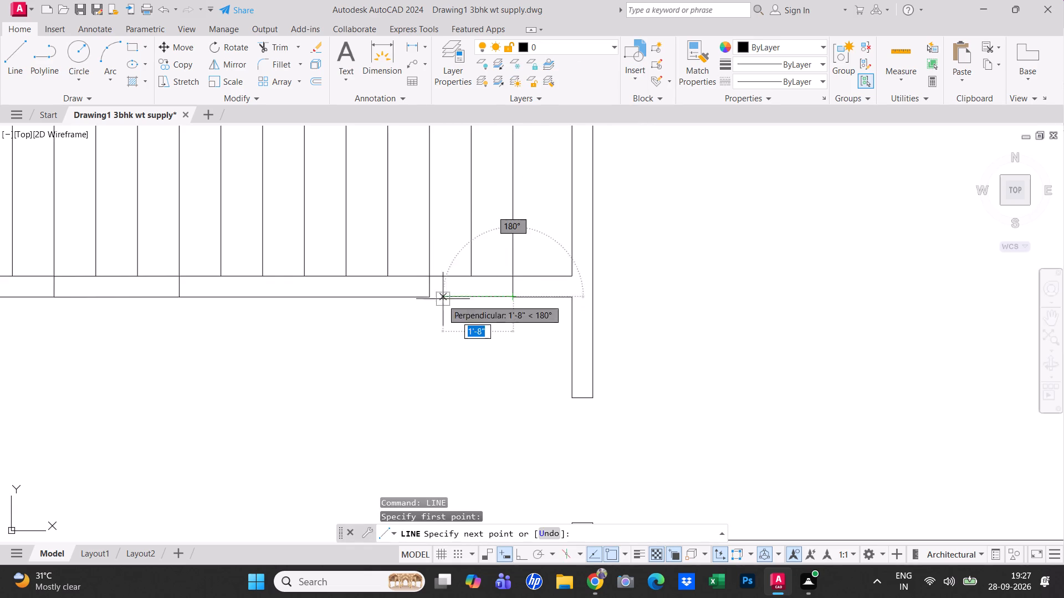
{"action": "left_click", "coordinate": [429, 297]}
{"action": "key", "text": "Escape"}
Draw a centre line from the 3' opening's left jamb midpoint through its right jamb midpoint to the second opening's right jamb midpoint.
{"action": "scroll", "coordinate": [449, 311], "scroll_direction": "down", "scroll_amount": 2}
{"action": "middle_click_drag", "start_coordinate": [504, 334], "coordinate": [517, 331]}
{"action": "key", "text": "Escape"}
{"action": "scroll", "coordinate": [377, 317], "scroll_direction": "up", "scroll_amount": 1}
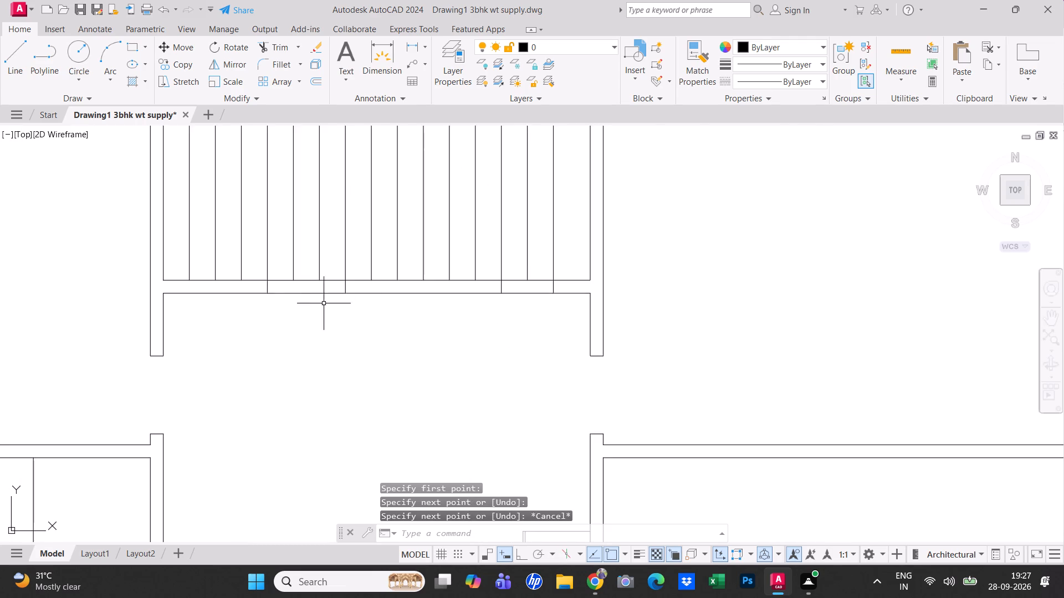
{"action": "scroll", "coordinate": [314, 301], "scroll_direction": "up", "scroll_amount": 1}
{"action": "left_click", "coordinate": [23, 59]}
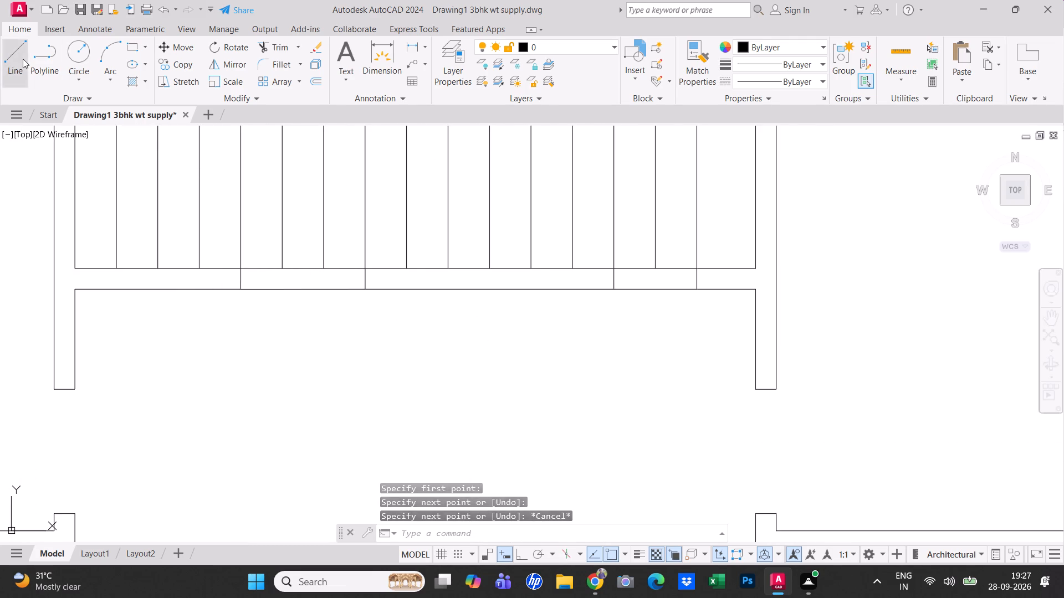
{"action": "scroll", "coordinate": [248, 276], "scroll_direction": "up", "scroll_amount": 3}
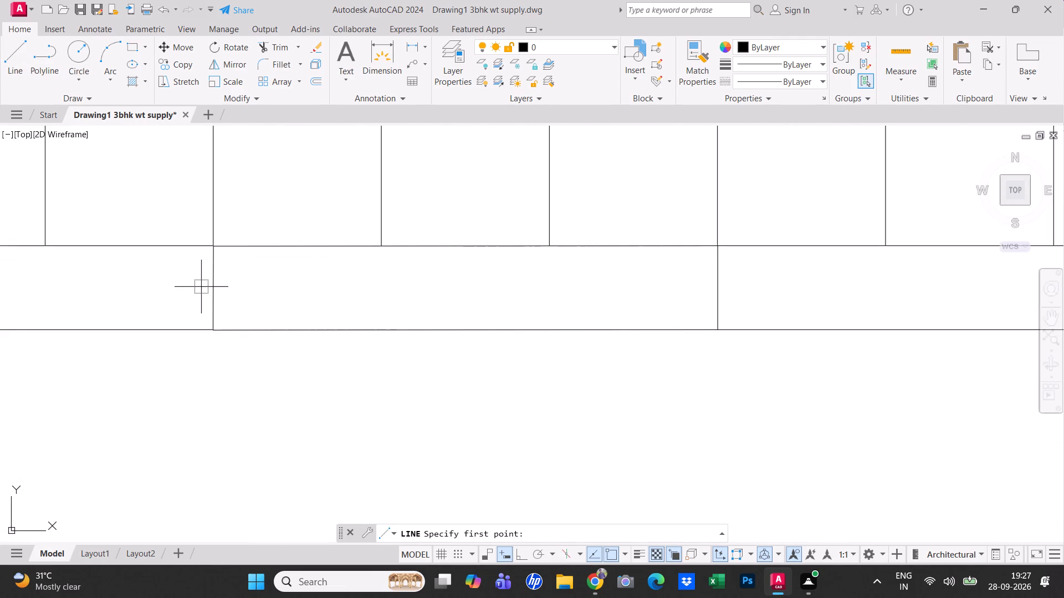
{"action": "left_click", "coordinate": [213, 287]}
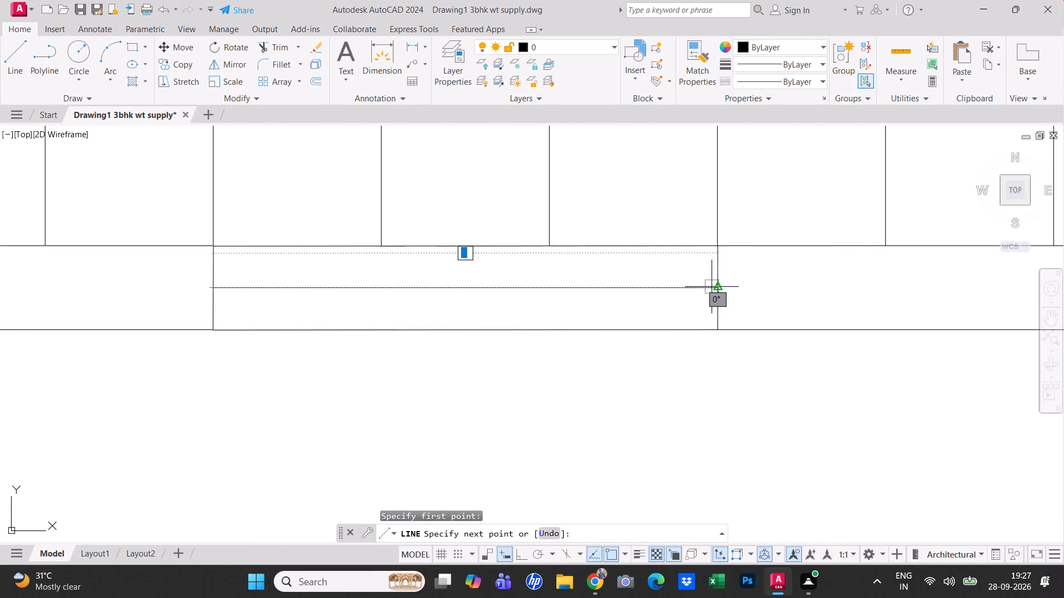
{"action": "left_click", "coordinate": [718, 290]}
{"action": "scroll", "coordinate": [718, 288], "scroll_direction": "down", "scroll_amount": 3}
{"action": "middle_click_drag", "start_coordinate": [832, 293], "coordinate": [516, 322]}
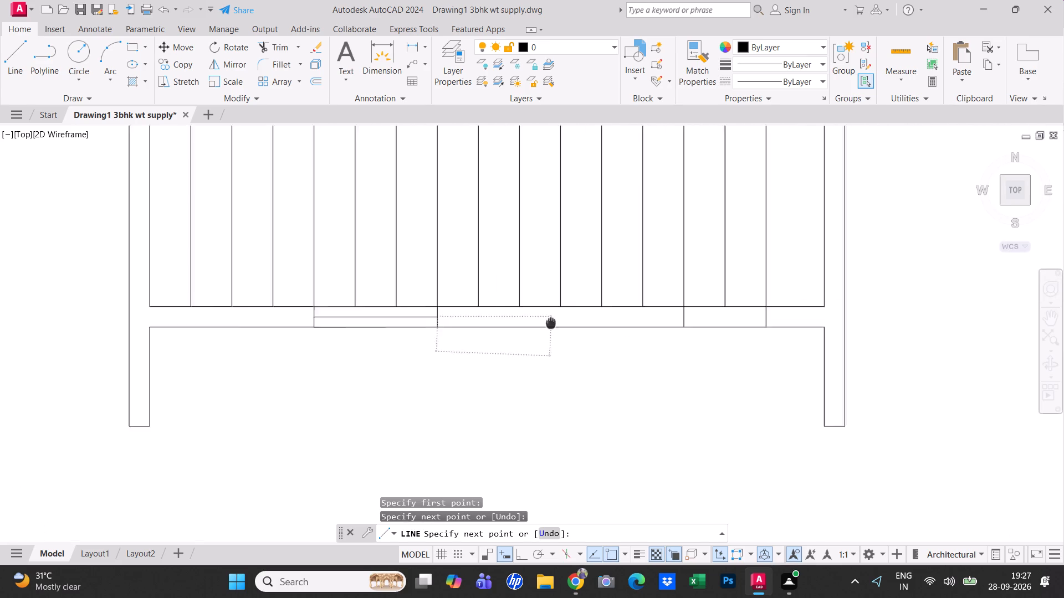
{"action": "middle_click_drag", "start_coordinate": [516, 322], "coordinate": [345, 322]}
{"action": "scroll", "coordinate": [564, 320], "scroll_direction": "up", "scroll_amount": 2}
{"action": "left_click", "coordinate": [555, 311]}
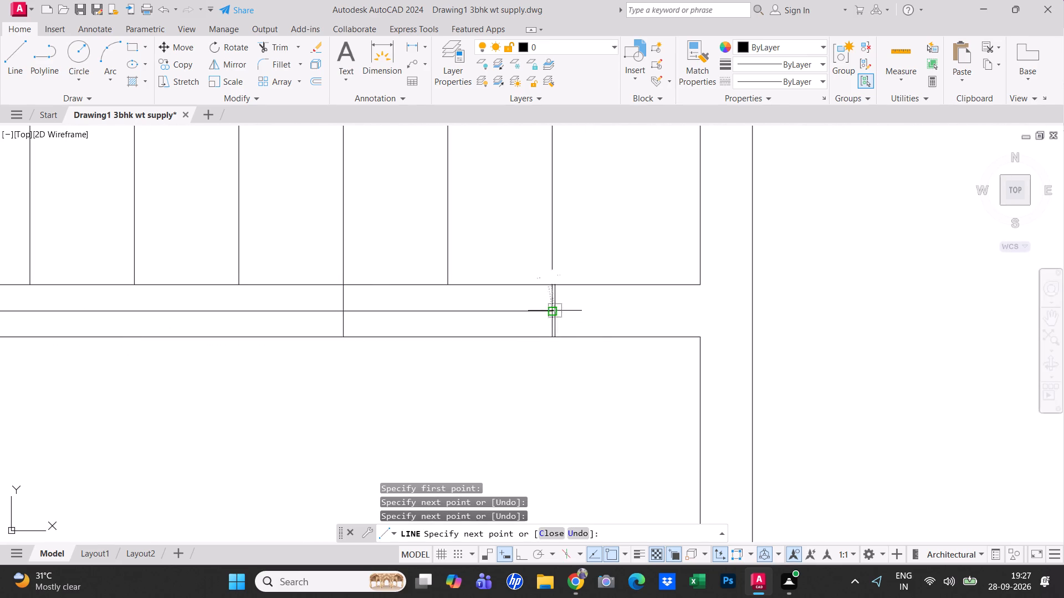
{"action": "key", "text": "Escape"}
Offset the centre line segment ending at the second opening's right jamb by 1" to both sides.
{"action": "middle_click_drag", "start_coordinate": [533, 327], "coordinate": [635, 329]}
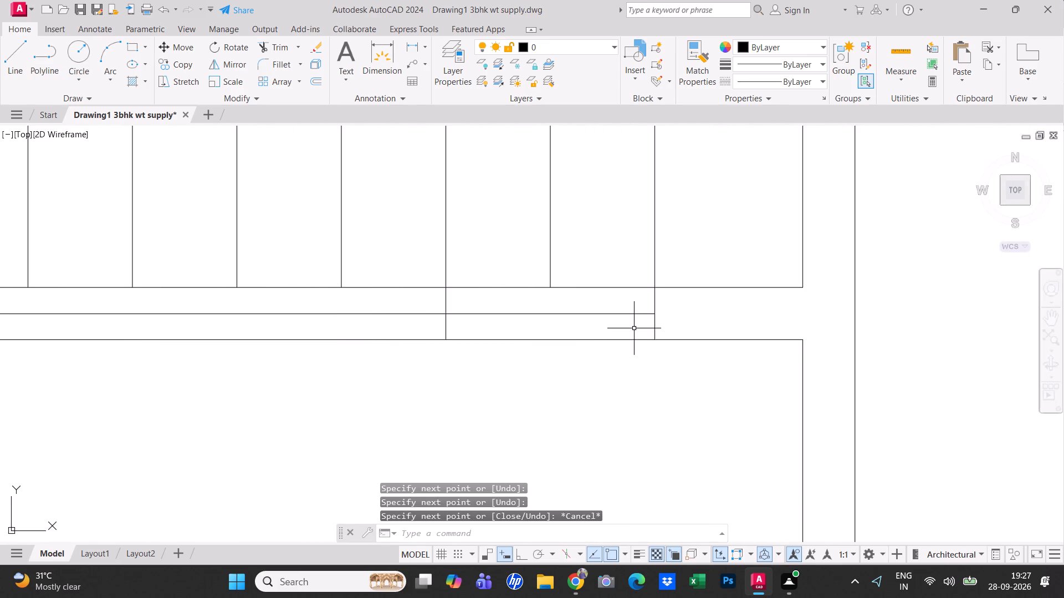
{"action": "type", "text": "o"}
{"action": "key", "text": "space"}
{"action": "type", "text": "t"}
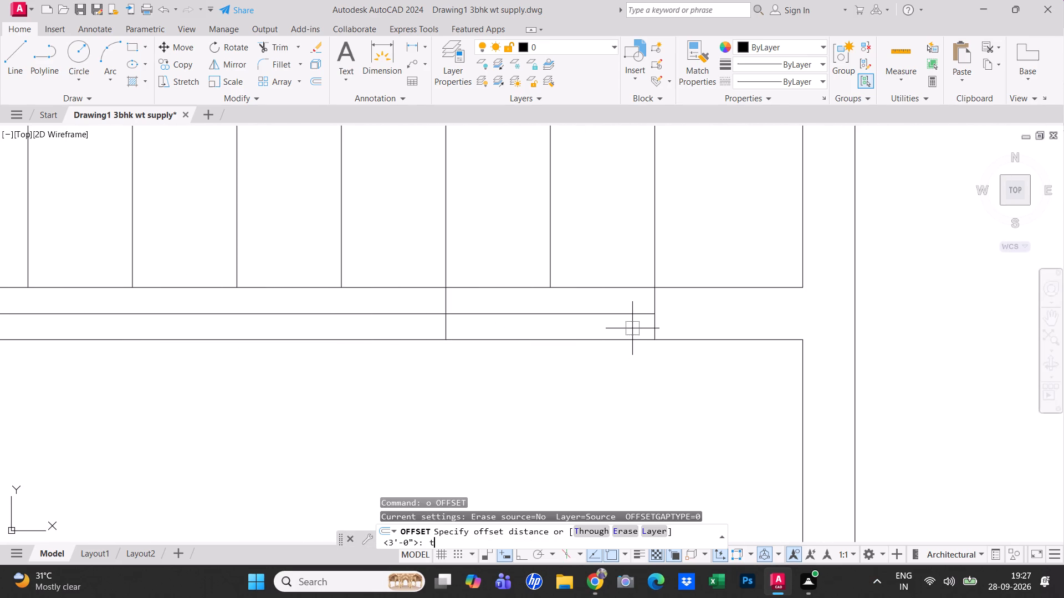
{"action": "key", "text": "space"}
{"action": "left_click", "coordinate": [625, 314]}
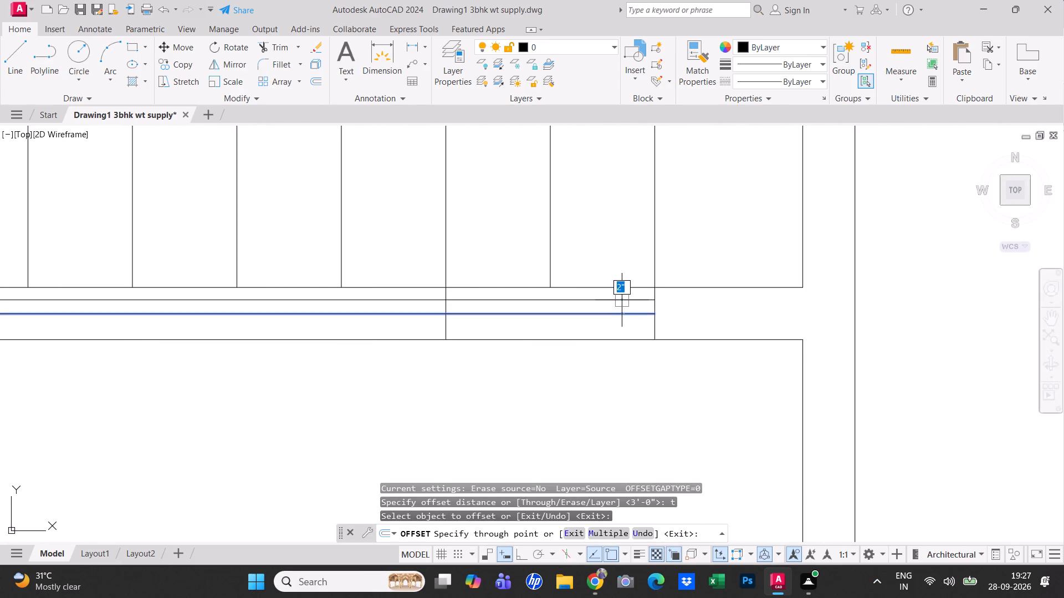
{"action": "type", "text": "1\""}
{"action": "key", "text": "Return"}
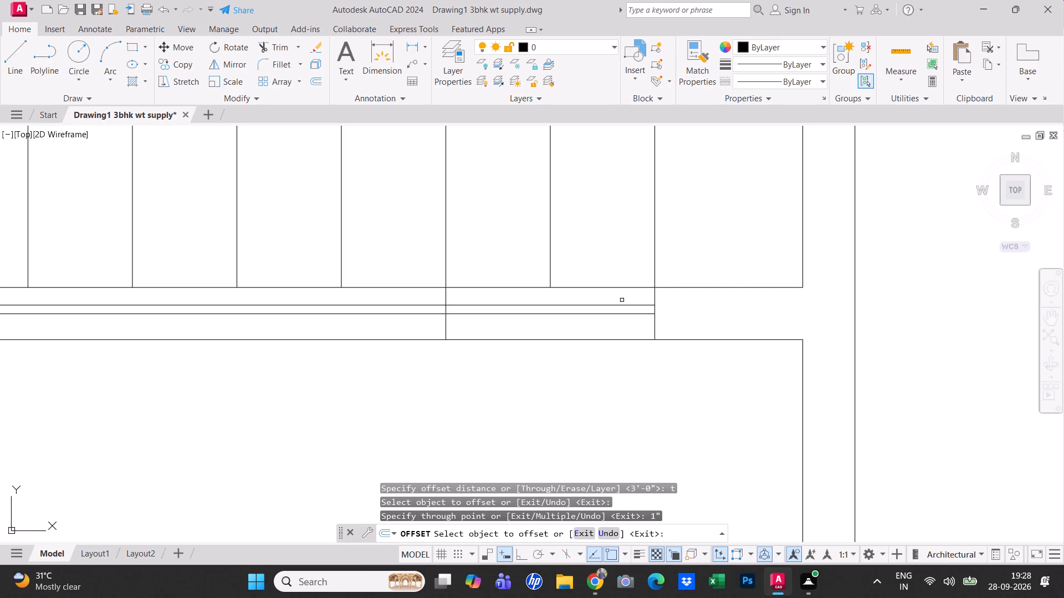
{"action": "left_click", "coordinate": [623, 312]}
{"action": "type", "text": "1'"}
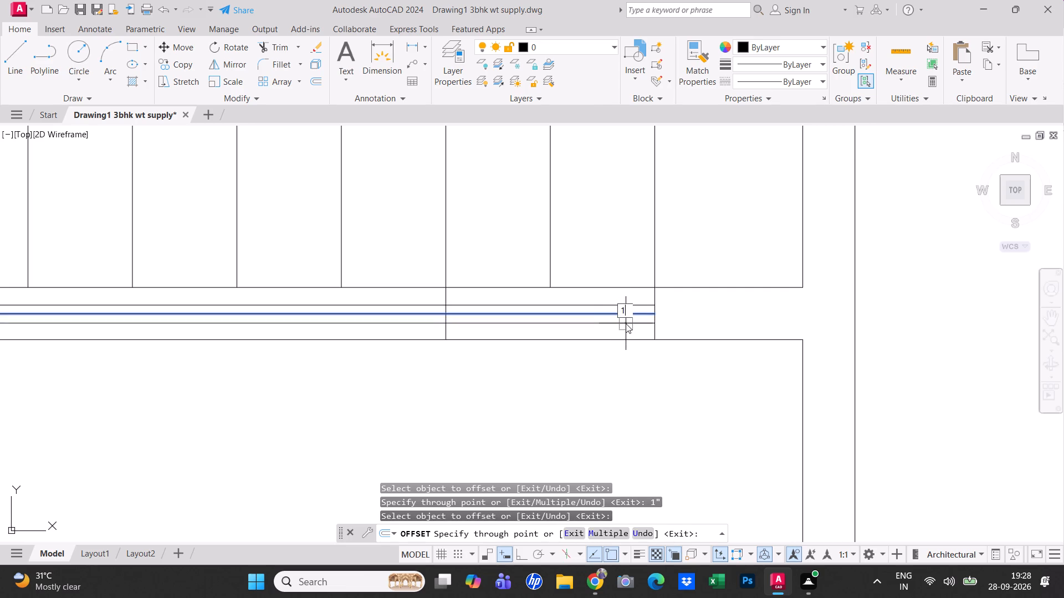
{"action": "key", "text": "BackSpace"}
{"action": "key", "text": "shift+quotedbl"}
{"action": "key", "text": "Return"}
{"action": "key", "text": "Escape"}
Trim away the three parallel lines in the solid wall between the 3' opening and the second opening.
{"action": "scroll", "coordinate": [524, 332], "scroll_direction": "down", "scroll_amount": 2}
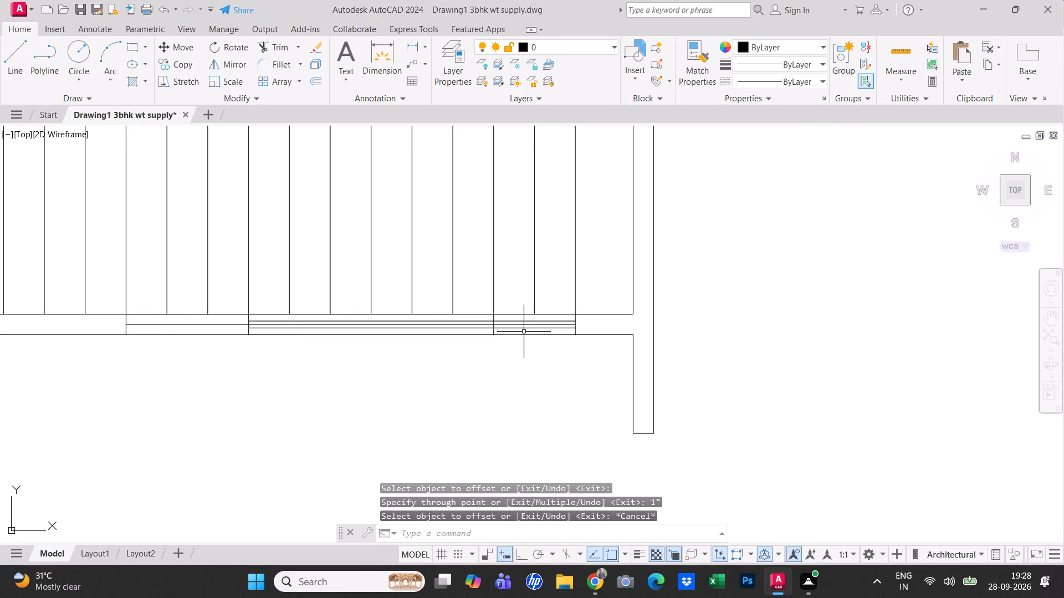
{"action": "middle_click_drag", "start_coordinate": [524, 332], "coordinate": [656, 316]}
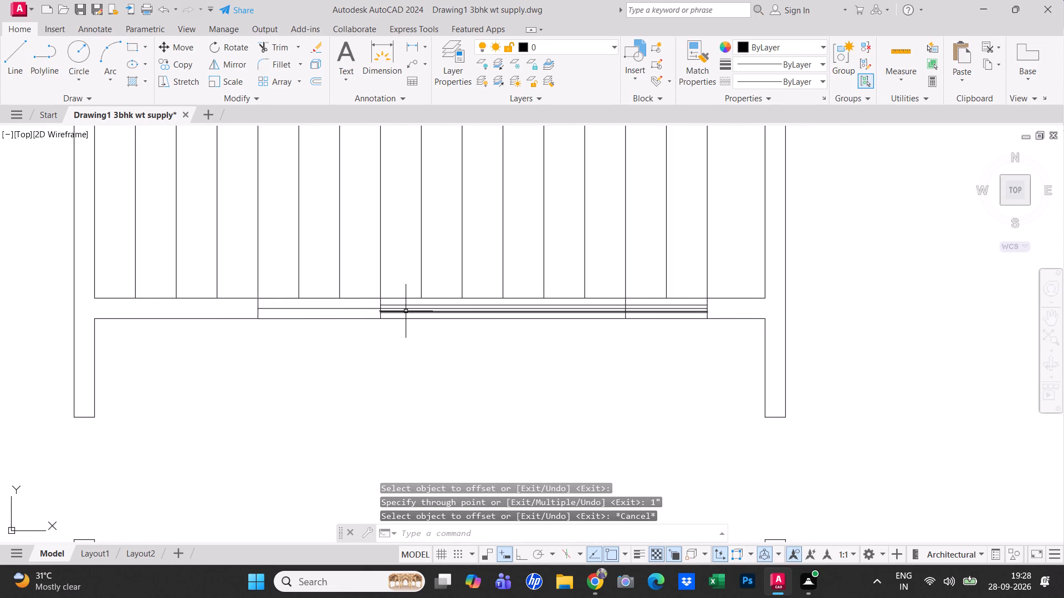
{"action": "scroll", "coordinate": [383, 308], "scroll_direction": "up", "scroll_amount": 1}
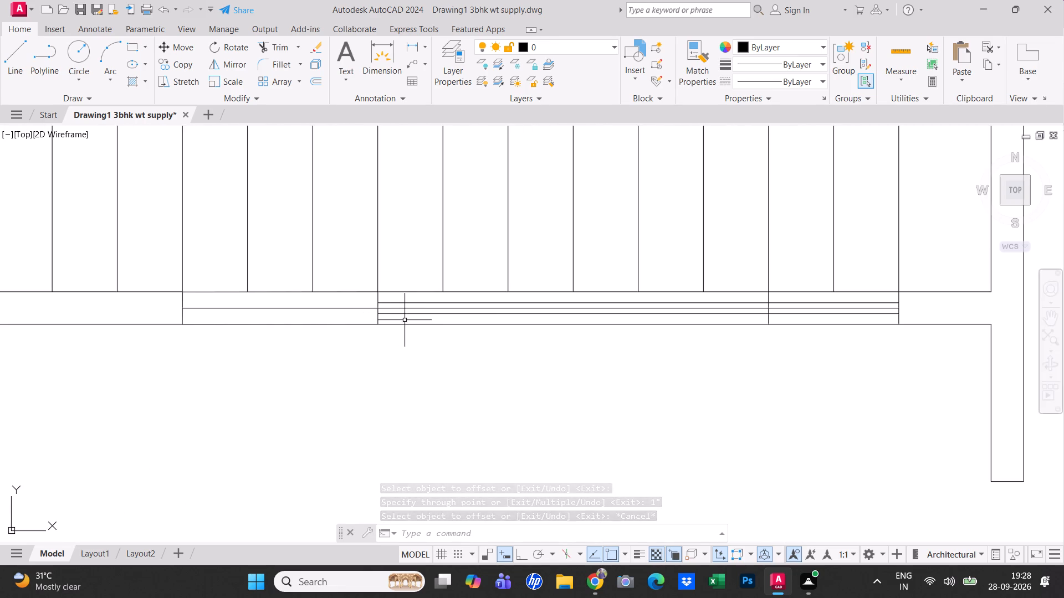
{"action": "key", "text": "Escape"}
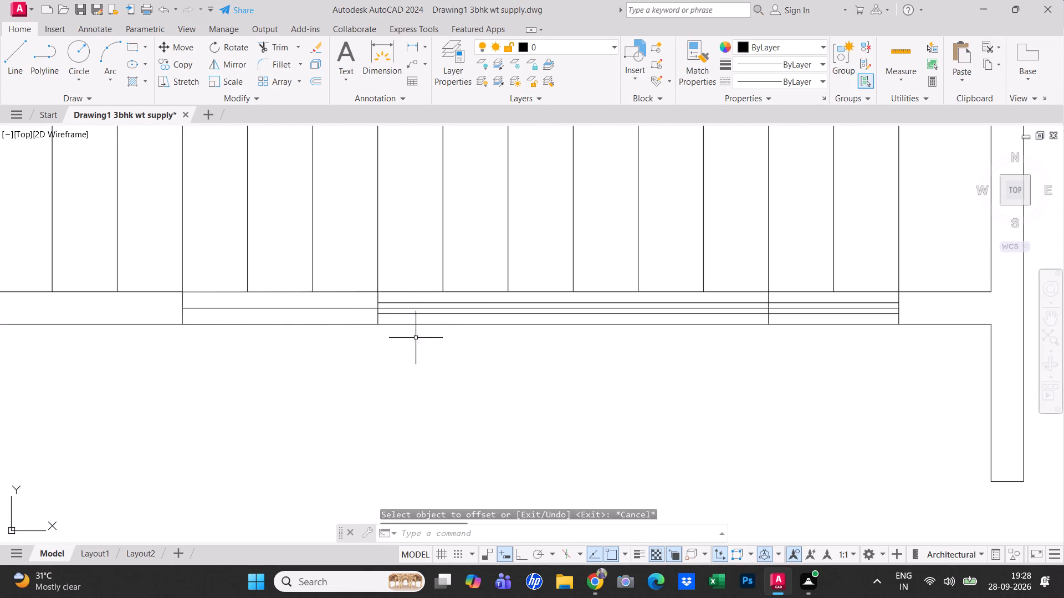
{"action": "type", "text": "tr"}
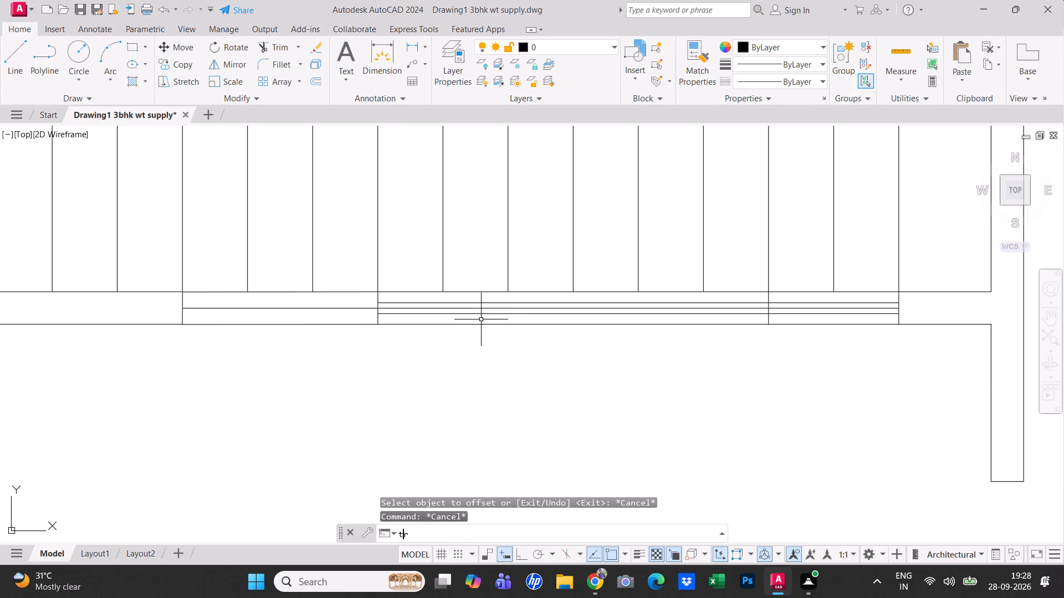
{"action": "key", "text": "space"}
{"action": "left_click", "coordinate": [483, 313]}
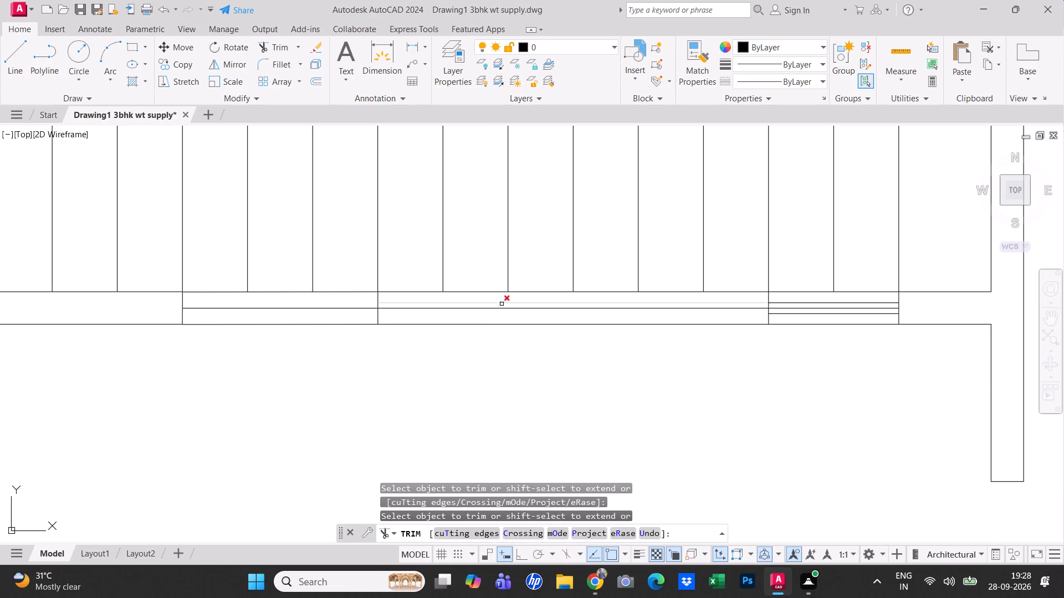
{"action": "left_click", "coordinate": [502, 304]}
{"action": "left_click", "coordinate": [502, 308]}
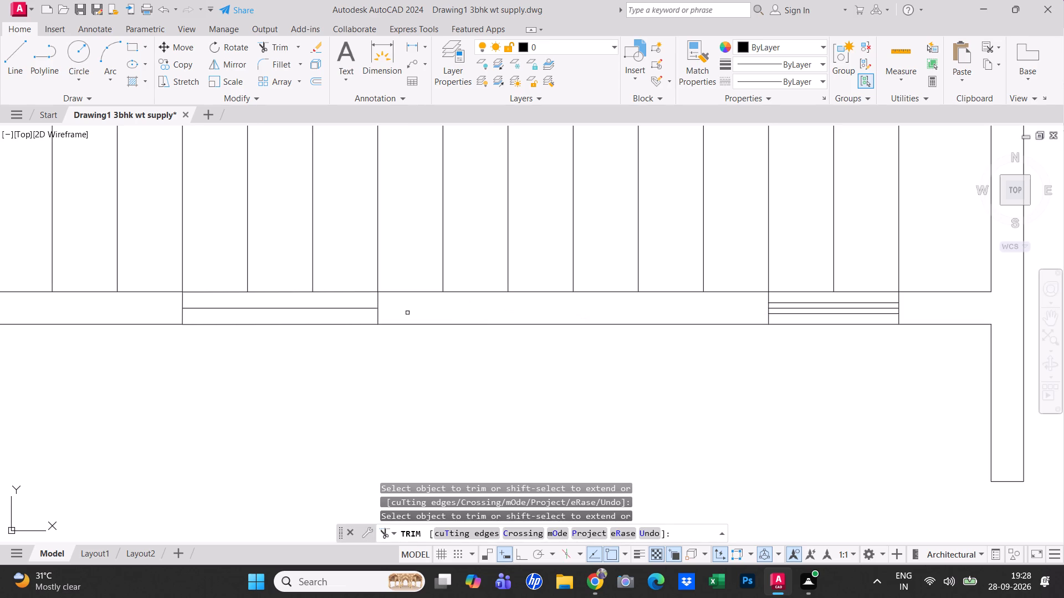
{"action": "key", "text": "Escape"}
{"action": "key", "text": "Escape"}
{"action": "key", "text": "Escape"}
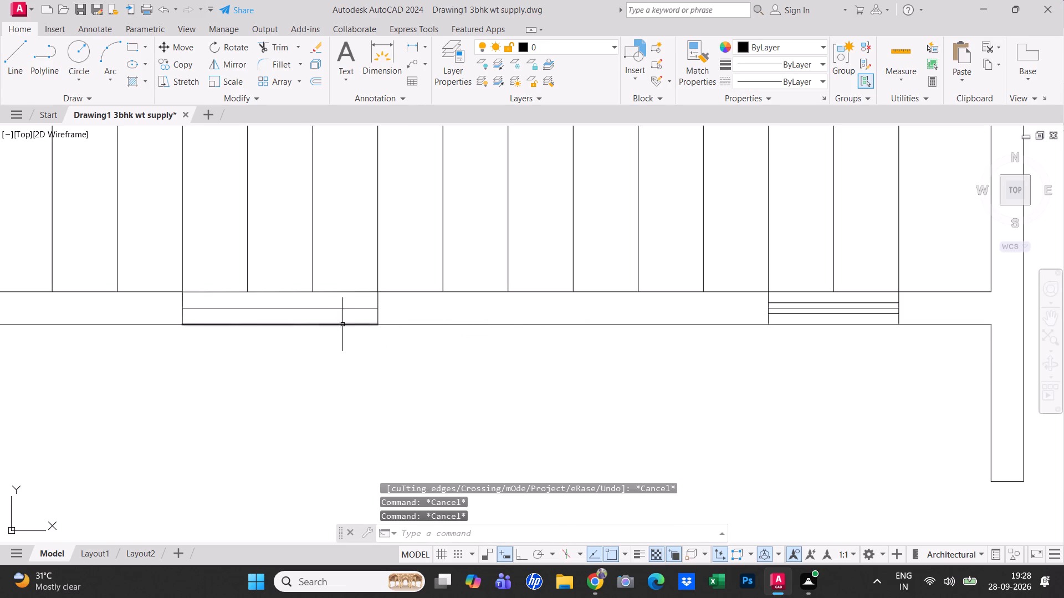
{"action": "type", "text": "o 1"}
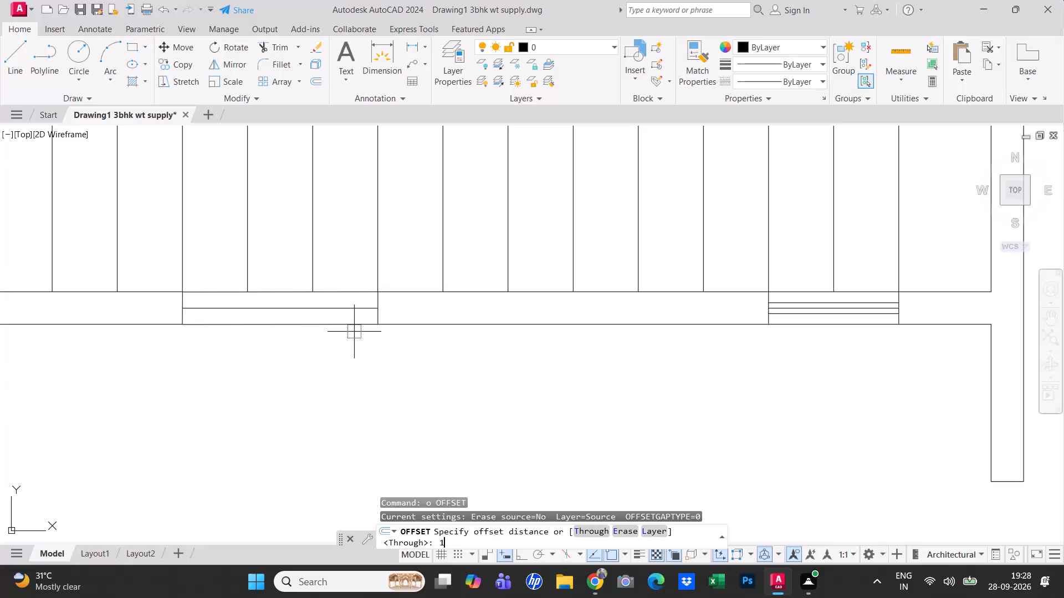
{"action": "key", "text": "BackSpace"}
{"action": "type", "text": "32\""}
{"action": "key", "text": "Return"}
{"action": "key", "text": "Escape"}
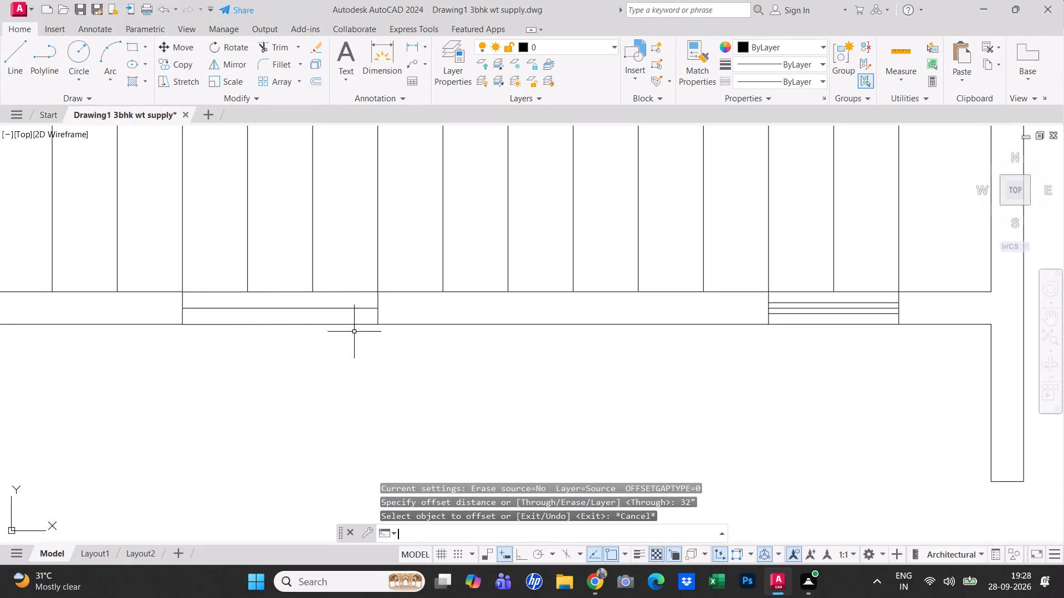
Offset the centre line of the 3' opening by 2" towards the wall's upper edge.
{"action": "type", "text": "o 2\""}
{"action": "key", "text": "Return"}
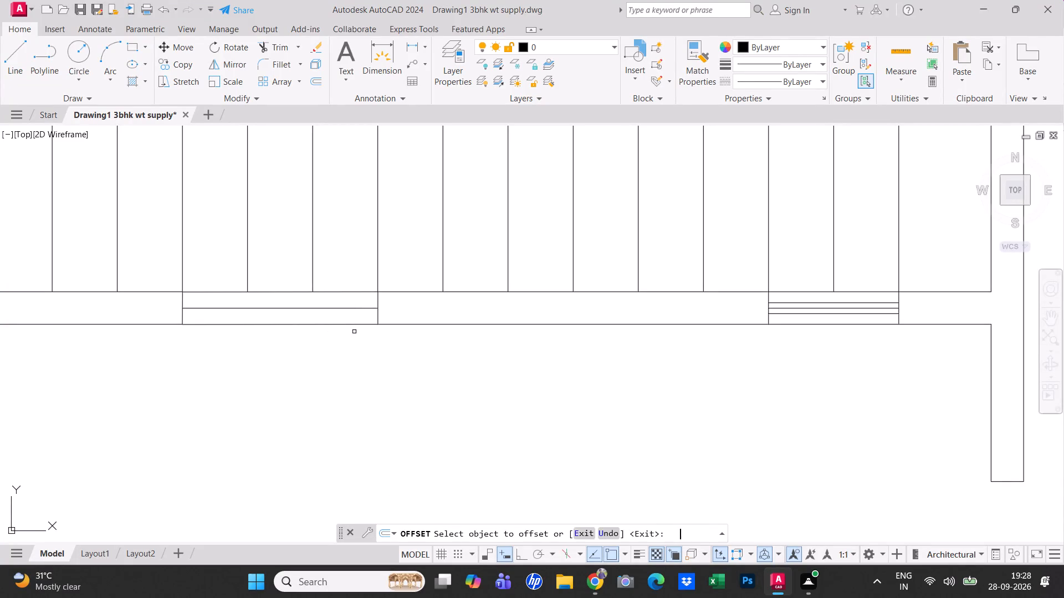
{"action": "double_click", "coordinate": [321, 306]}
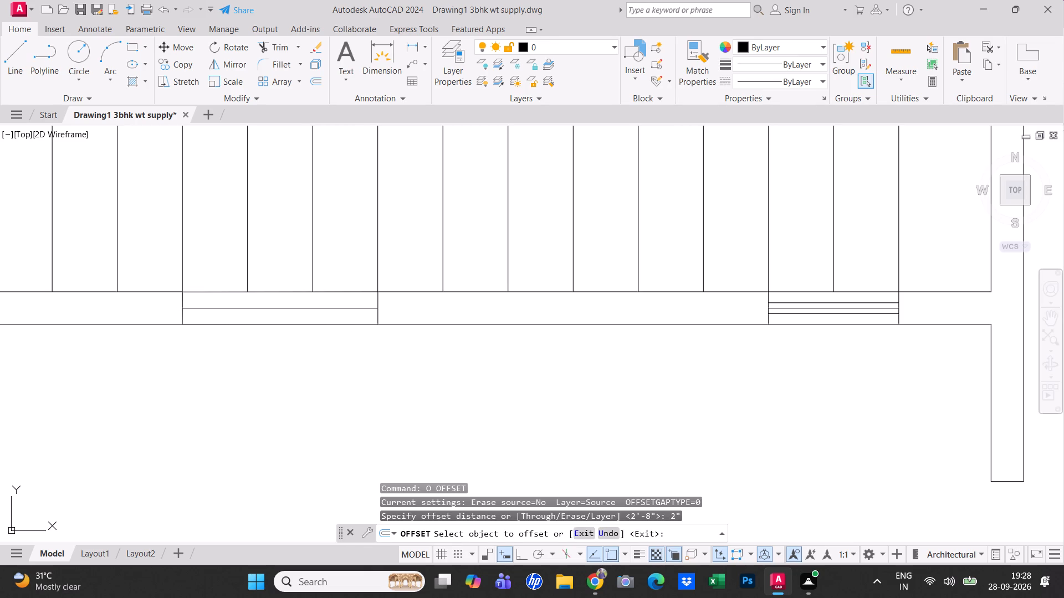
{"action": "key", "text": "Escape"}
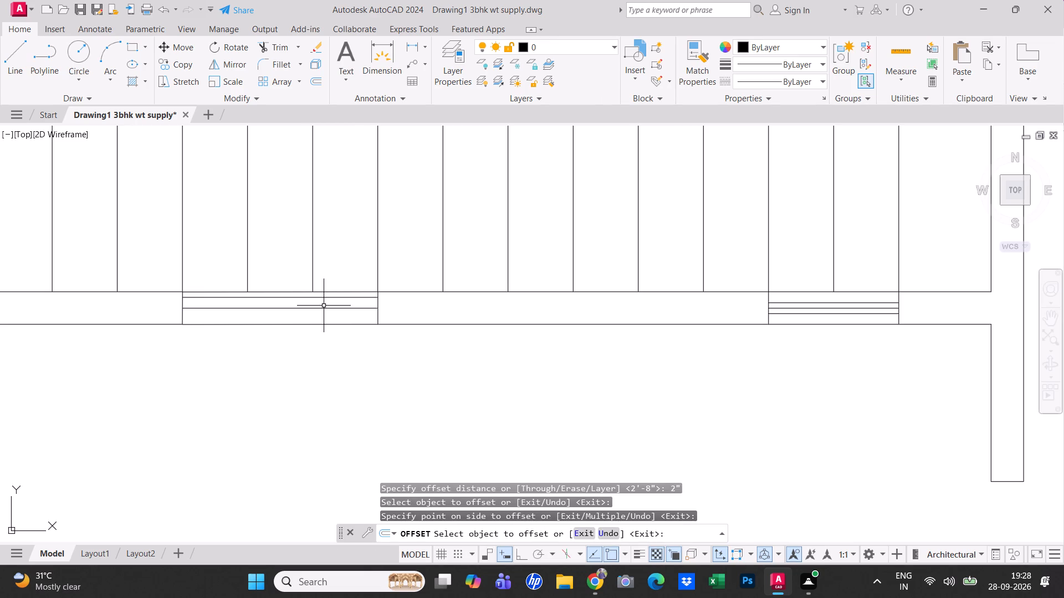
Offset the centre line of the 3' opening by 1" to both sides.
{"action": "type", "text": "o 1\""}
{"action": "key", "text": "Return"}
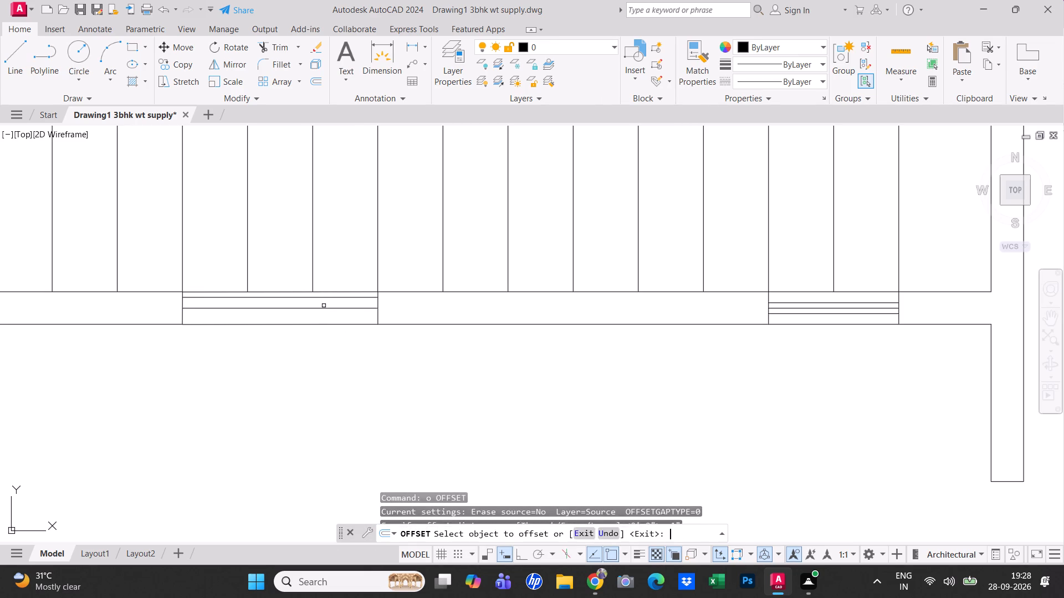
{"action": "left_click", "coordinate": [324, 307]}
{"action": "left_click", "coordinate": [331, 300]}
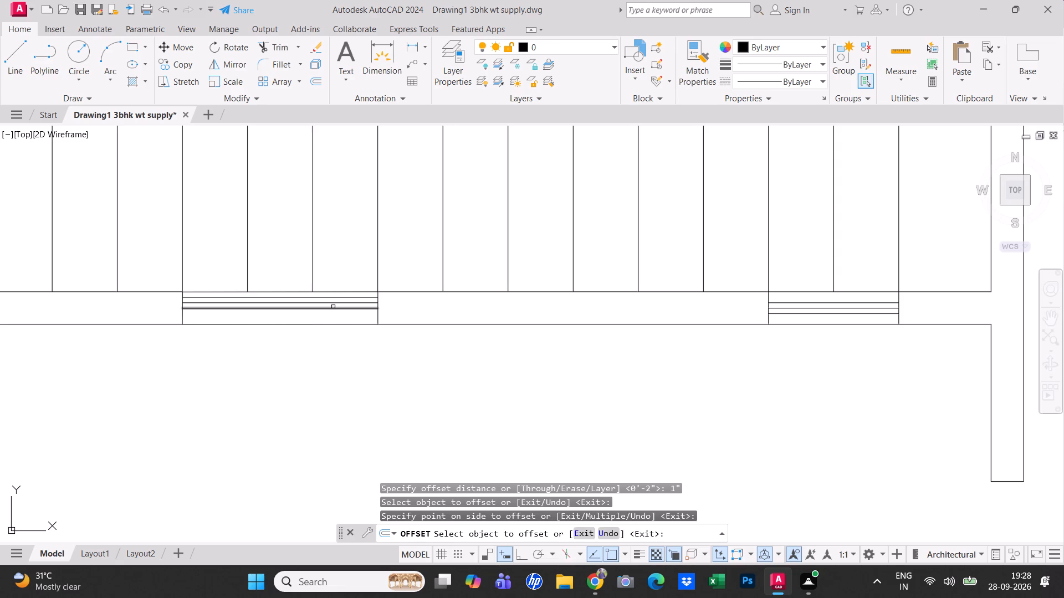
{"action": "left_click", "coordinate": [333, 308]}
{"action": "left_click", "coordinate": [333, 316]}
{"action": "key", "text": "Escape"}
Erase the extra line nearest the upper edge of the 3' opening and the centre lines of both openings.
{"action": "left_click", "coordinate": [337, 298]}
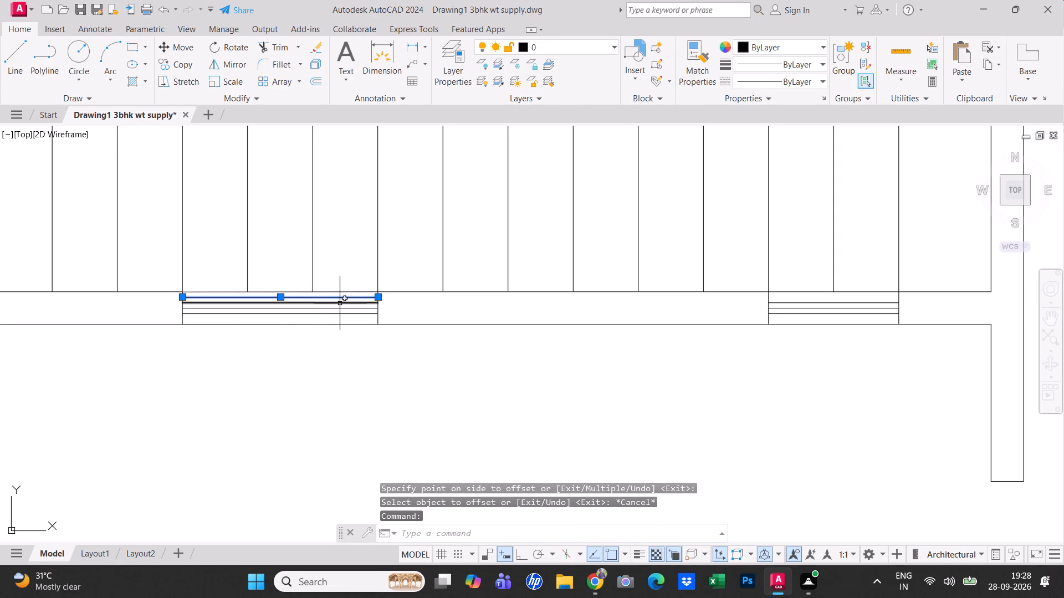
{"action": "left_click", "coordinate": [341, 307]}
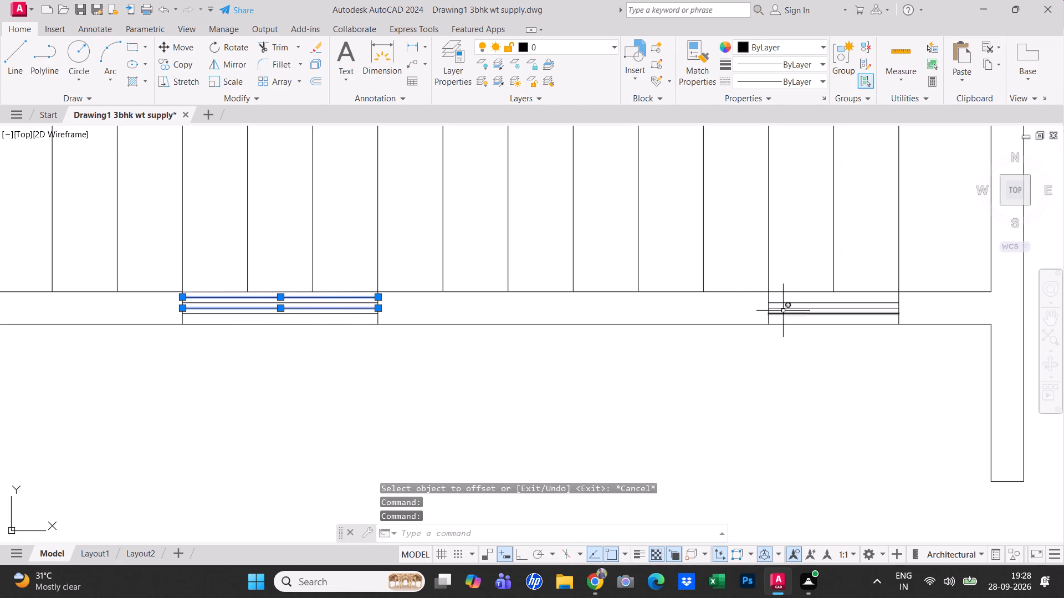
{"action": "left_click", "coordinate": [782, 310]}
{"action": "key", "text": "e"}
{"action": "key", "text": "space"}
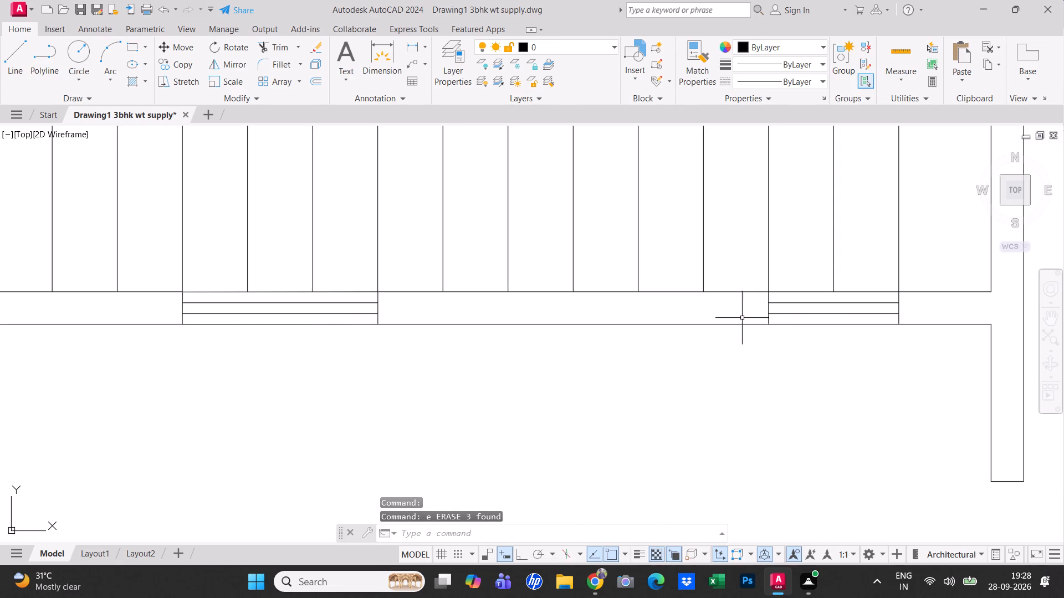
{"action": "key", "text": "Escape"}
Save the drawing.
{"action": "key", "text": "ctrl+s"}
In the empty space left of the plan, draw a closed outline with lines 4' down, 9" right, 5' up and 9" left.
{"action": "scroll", "coordinate": [596, 325], "scroll_direction": "down", "scroll_amount": 1}
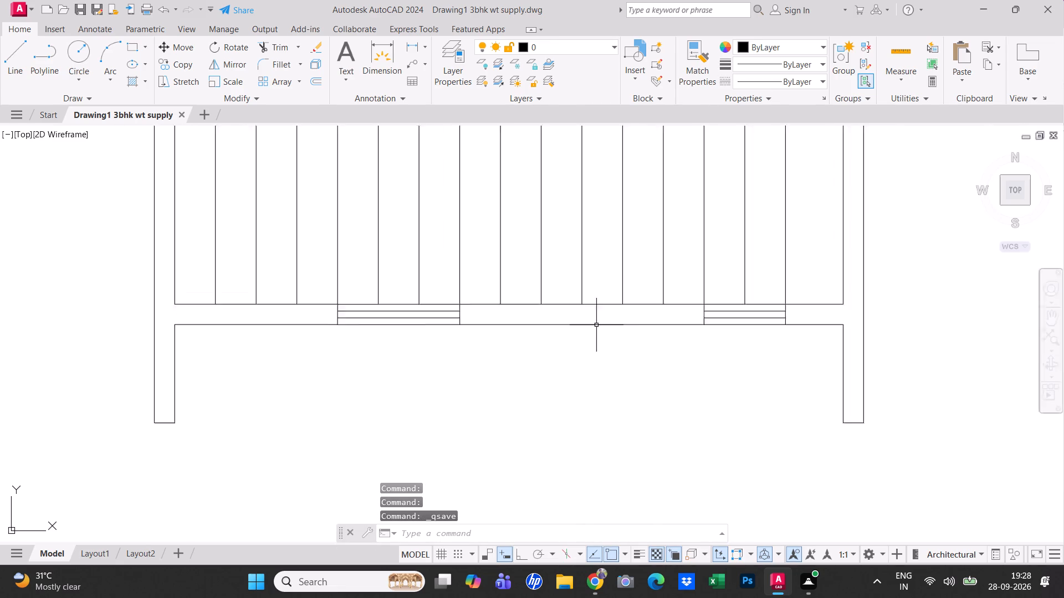
{"action": "scroll", "coordinate": [596, 325], "scroll_direction": "down", "scroll_amount": 1}
{"action": "scroll", "coordinate": [637, 383], "scroll_direction": "down", "scroll_amount": 2}
{"action": "middle_click_drag", "start_coordinate": [627, 380], "coordinate": [517, 282]}
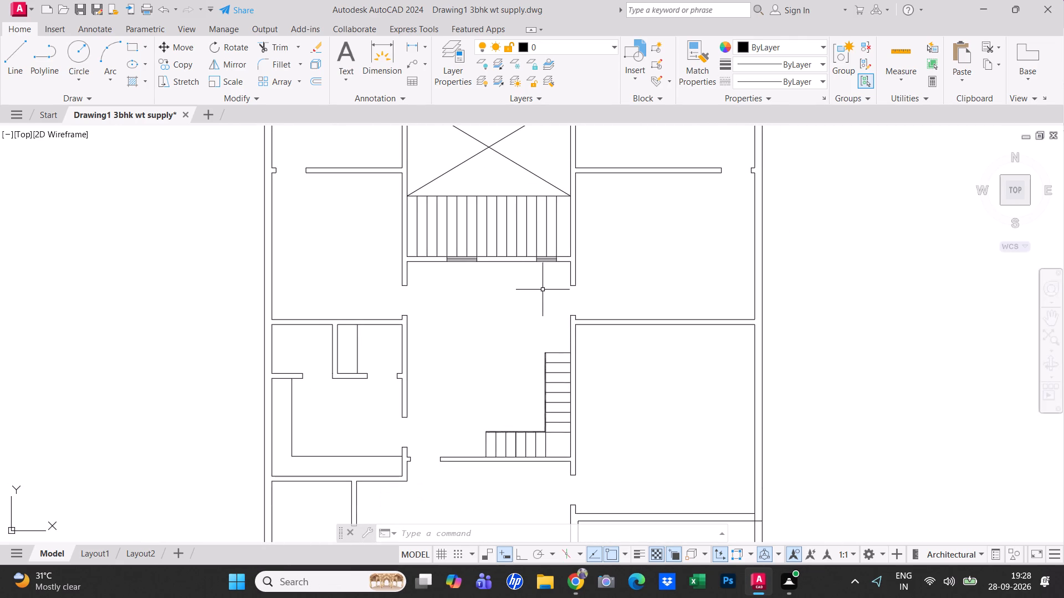
{"action": "scroll", "coordinate": [656, 317], "scroll_direction": "down", "scroll_amount": 2}
{"action": "middle_click_drag", "start_coordinate": [638, 317], "coordinate": [610, 232]}
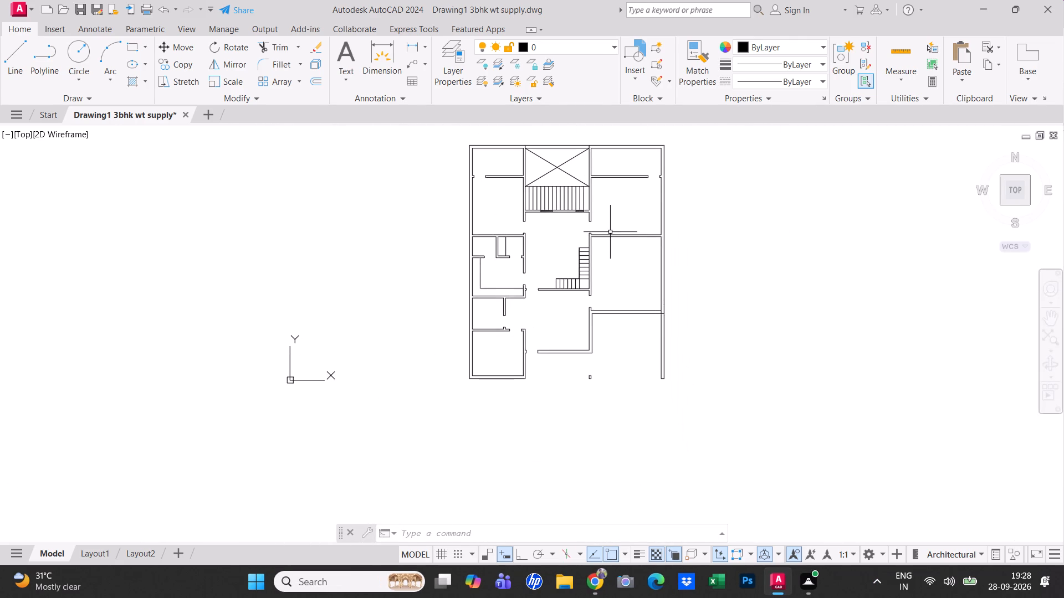
{"action": "middle_click_drag", "start_coordinate": [378, 244], "coordinate": [444, 250]}
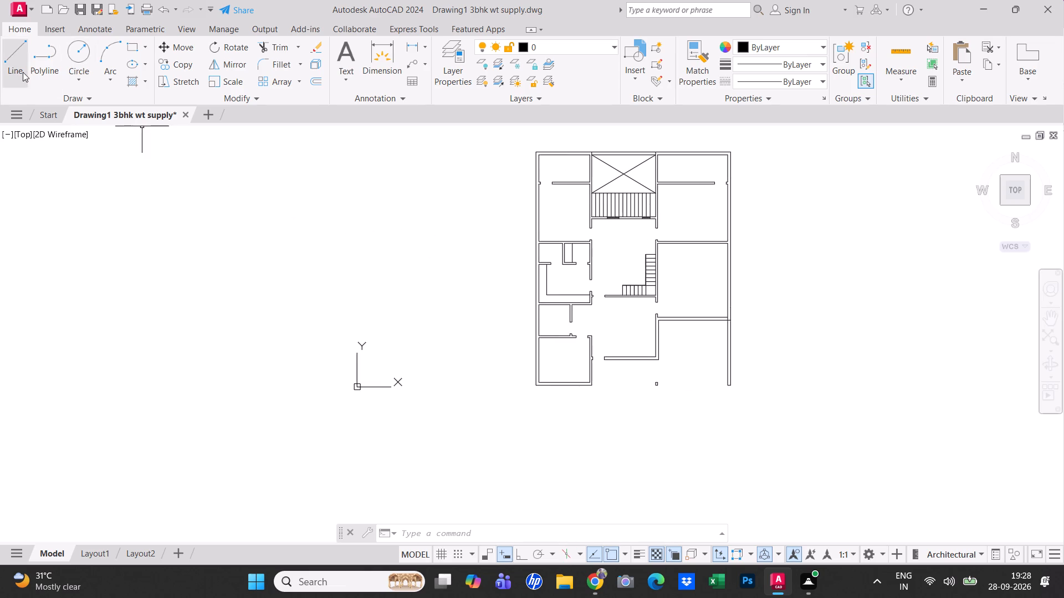
{"action": "left_click", "coordinate": [22, 71]}
{"action": "left_click", "coordinate": [458, 238]}
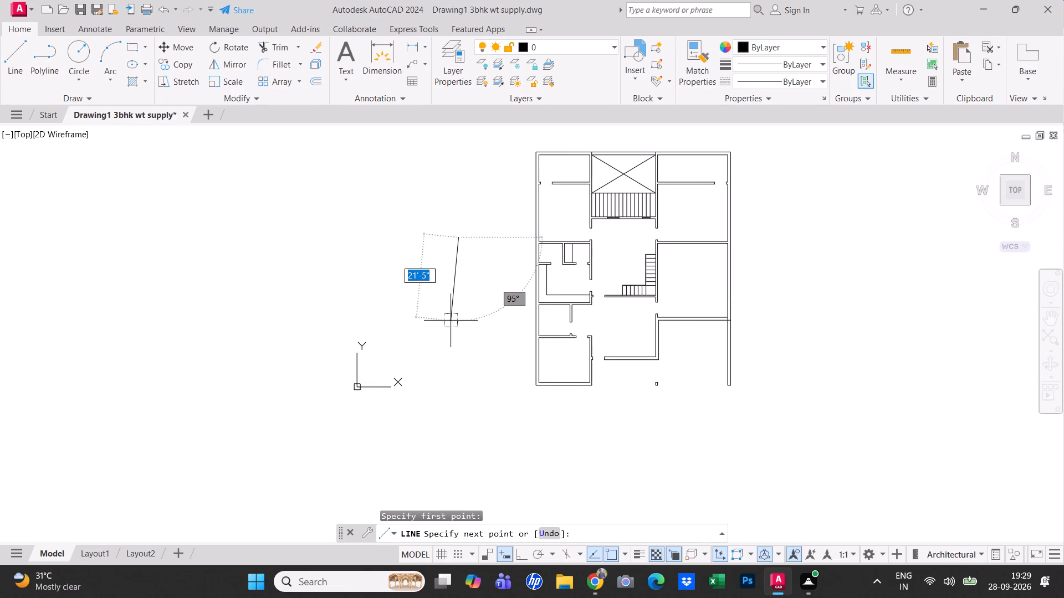
{"action": "key", "text": "F8"}
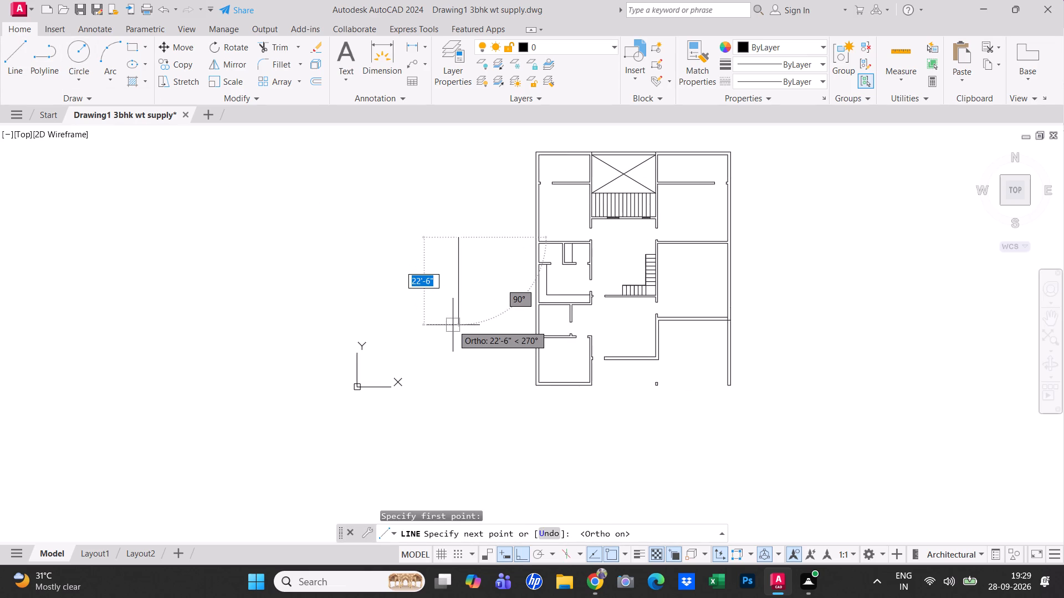
{"action": "type", "text": "4'"}
{"action": "key", "text": "Return"}
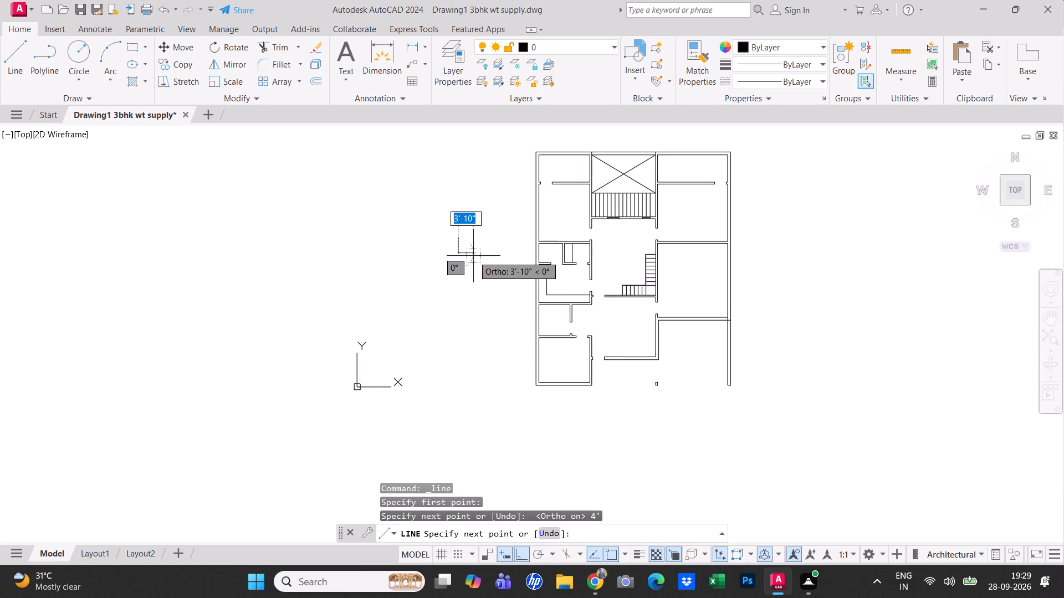
{"action": "key", "text": "9"}
{"action": "key", "text": "shift+quotedbl"}
{"action": "key", "text": "Return"}
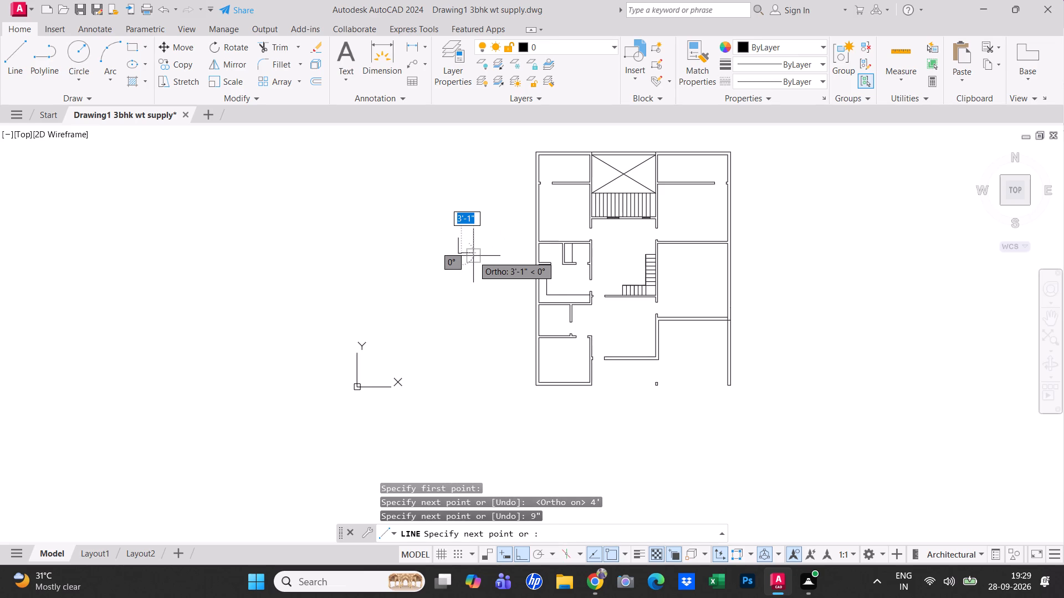
{"action": "scroll", "coordinate": [460, 229], "scroll_direction": "up", "scroll_amount": 3}
{"action": "scroll", "coordinate": [447, 273], "scroll_direction": "up", "scroll_amount": 1}
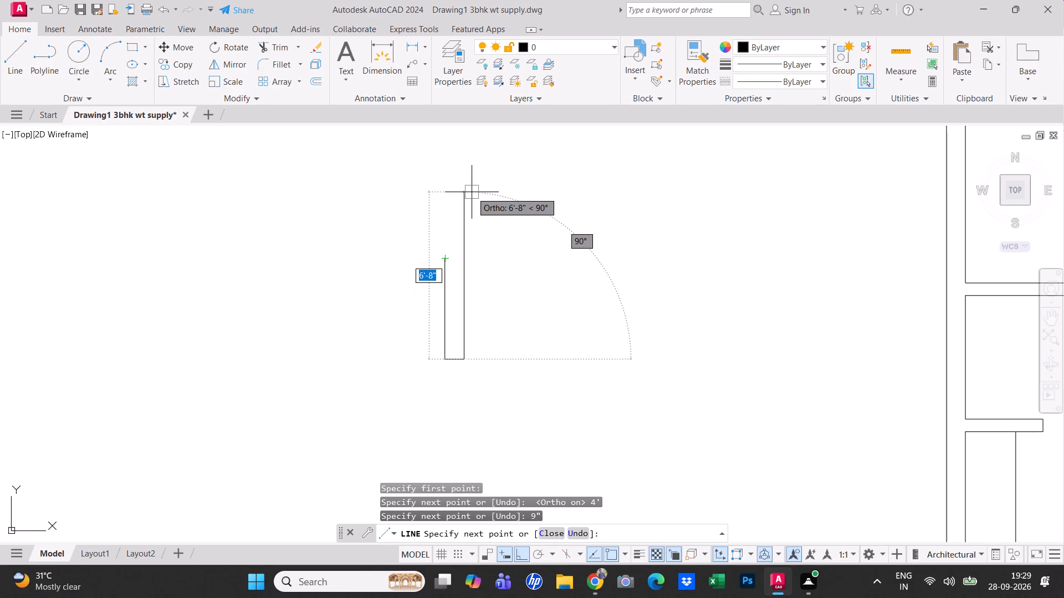
{"action": "type", "text": "5\""}
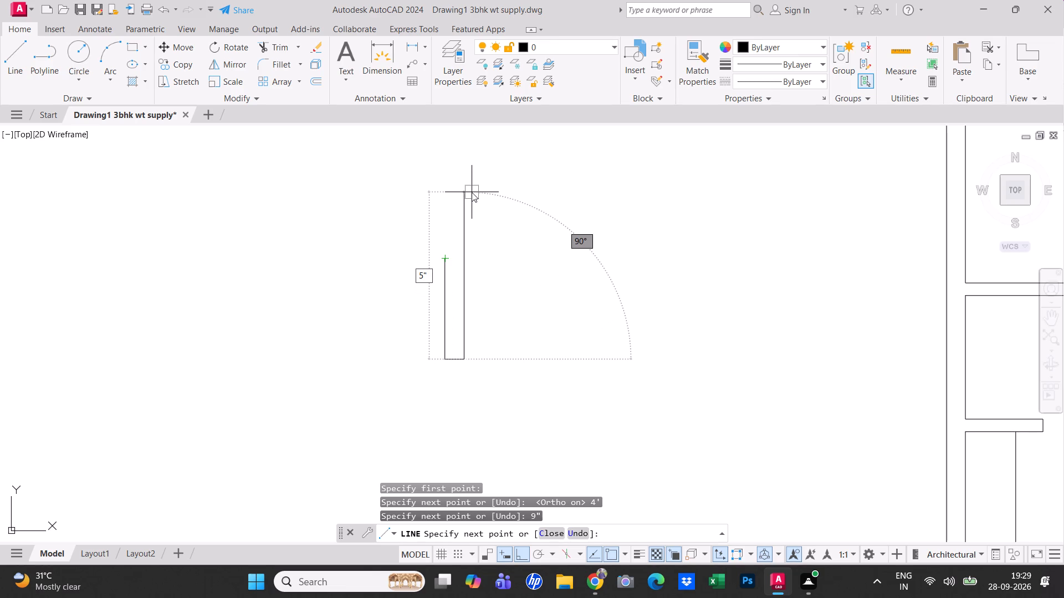
{"action": "key", "text": "BackSpace"}
{"action": "key", "text": "apostrophe"}
{"action": "key", "text": "Return"}
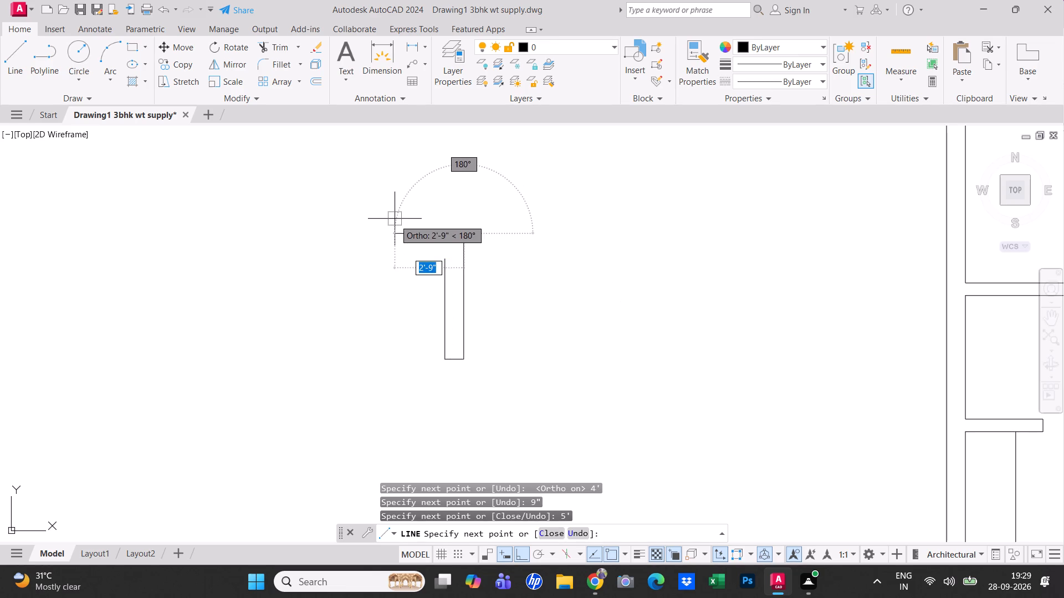
{"action": "type", "text": "9\""}
{"action": "key", "text": "Return"}
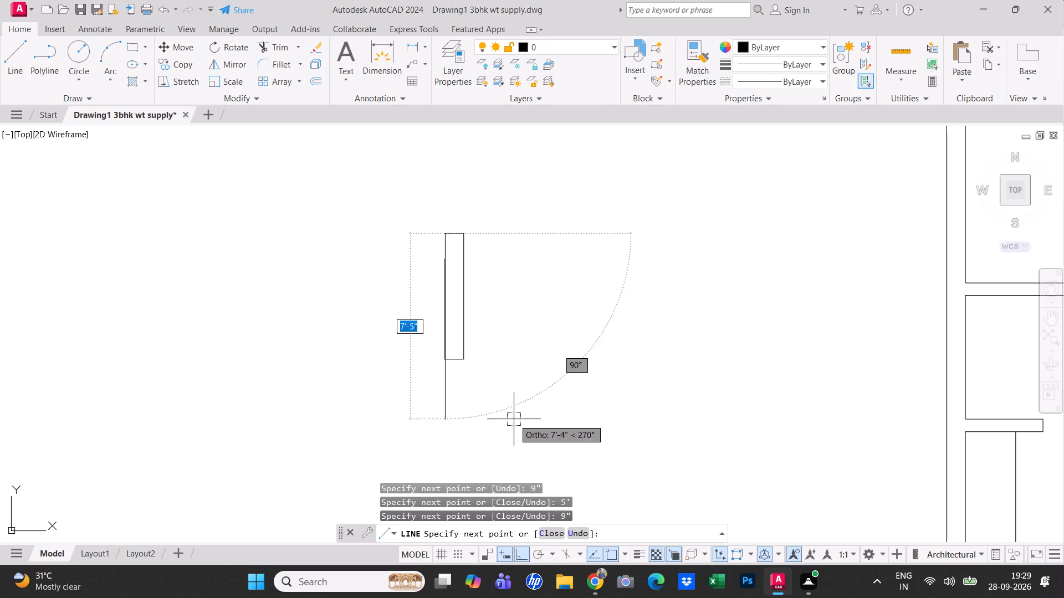
{"action": "left_click", "coordinate": [550, 539]}
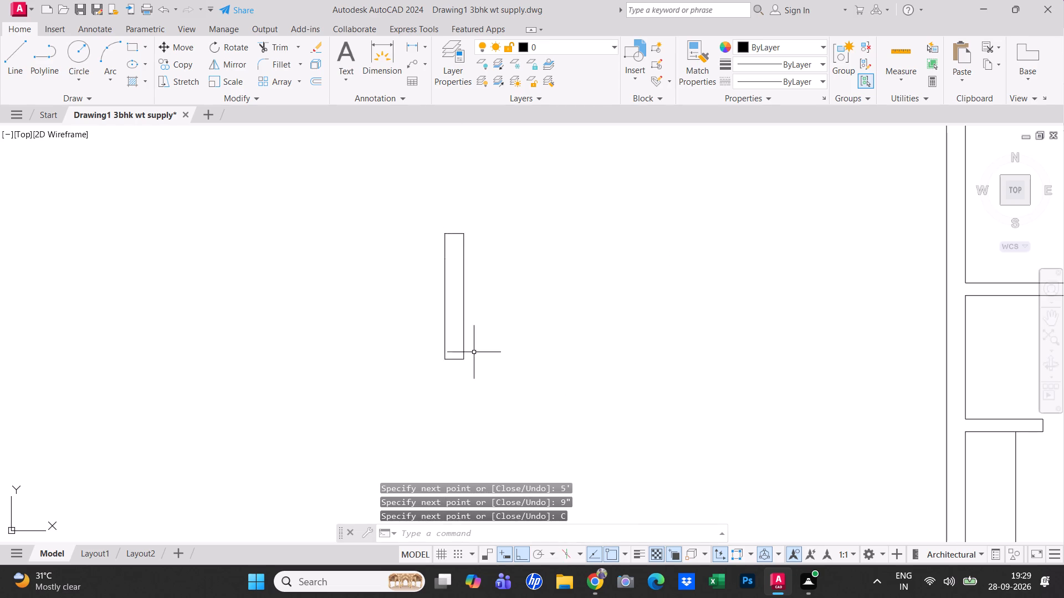
Join the two collinear segments of the outline's left side into one line.
{"action": "scroll", "coordinate": [452, 275], "scroll_direction": "up", "scroll_amount": 2}
{"action": "left_click", "coordinate": [453, 276]}
{"action": "left_click", "coordinate": [401, 208]}
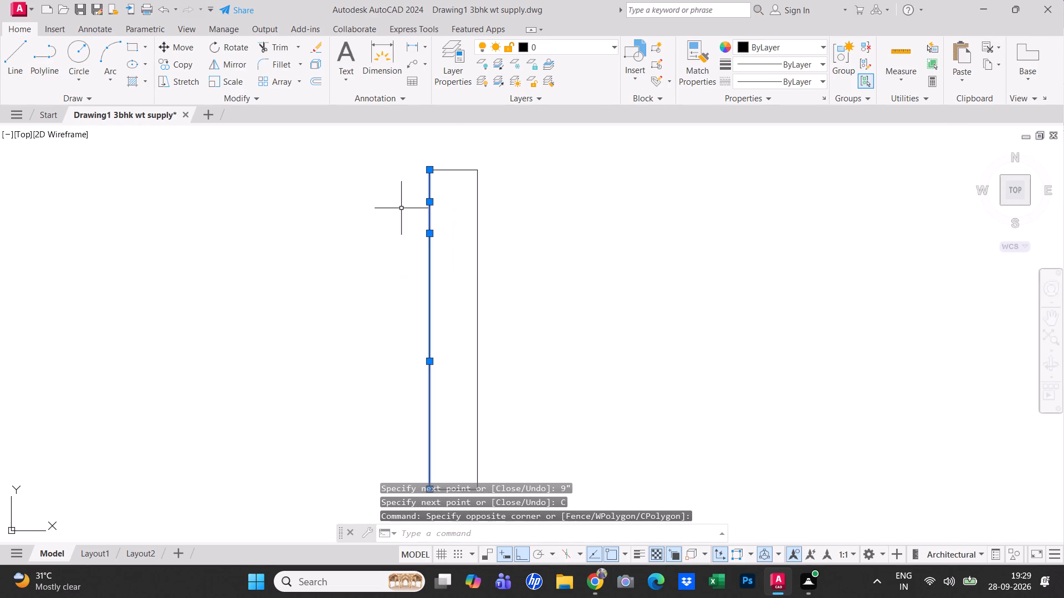
{"action": "type", "text": "j"}
{"action": "key", "text": "space"}
Draw a vertical centre line from the midpoint of the outline's top edge down past its bottom edge.
{"action": "scroll", "coordinate": [417, 222], "scroll_direction": "down", "scroll_amount": 3}
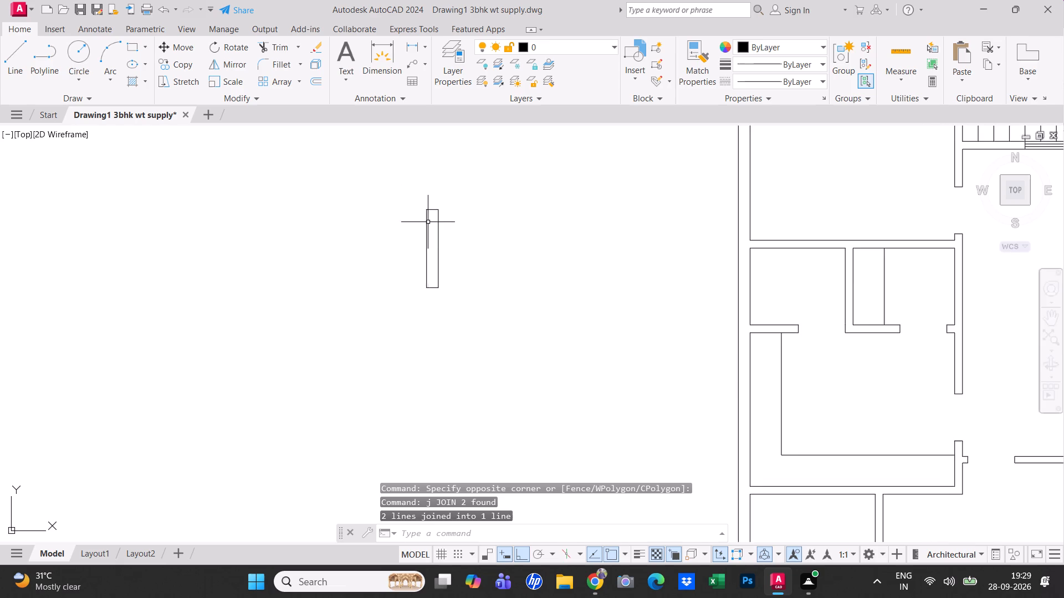
{"action": "middle_click_drag", "start_coordinate": [447, 228], "coordinate": [743, 208]}
{"action": "key", "text": "Escape"}
{"action": "scroll", "coordinate": [730, 226], "scroll_direction": "up", "scroll_amount": 2}
{"action": "middle_click_drag", "start_coordinate": [712, 230], "coordinate": [713, 279]}
{"action": "left_click", "coordinate": [19, 58]}
{"action": "scroll", "coordinate": [700, 197], "scroll_direction": "up", "scroll_amount": 2}
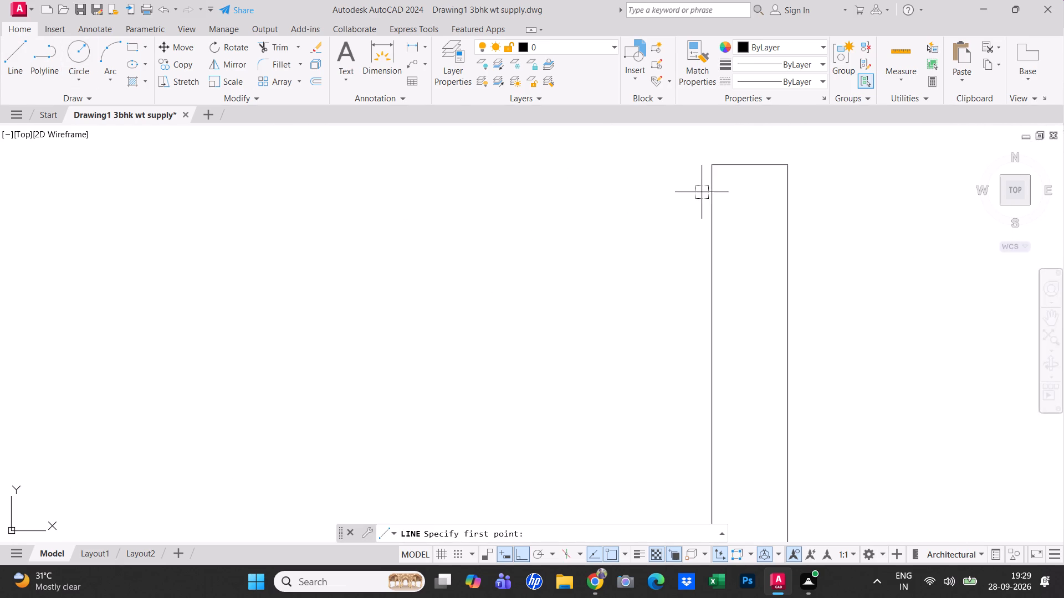
{"action": "left_click", "coordinate": [752, 167]}
{"action": "middle_click_drag", "start_coordinate": [754, 389], "coordinate": [715, 193]}
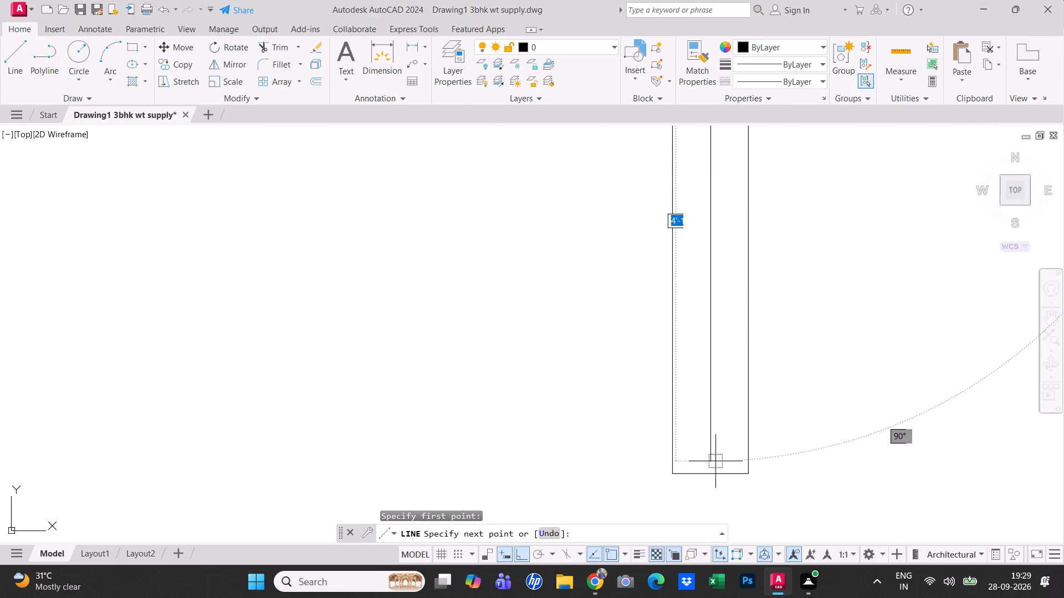
{"action": "left_click", "coordinate": [709, 489]}
{"action": "key", "text": "Escape"}
Trim the part of the centre line that projects below the outline's bottom edge.
{"action": "scroll", "coordinate": [691, 489], "scroll_direction": "down", "scroll_amount": 2}
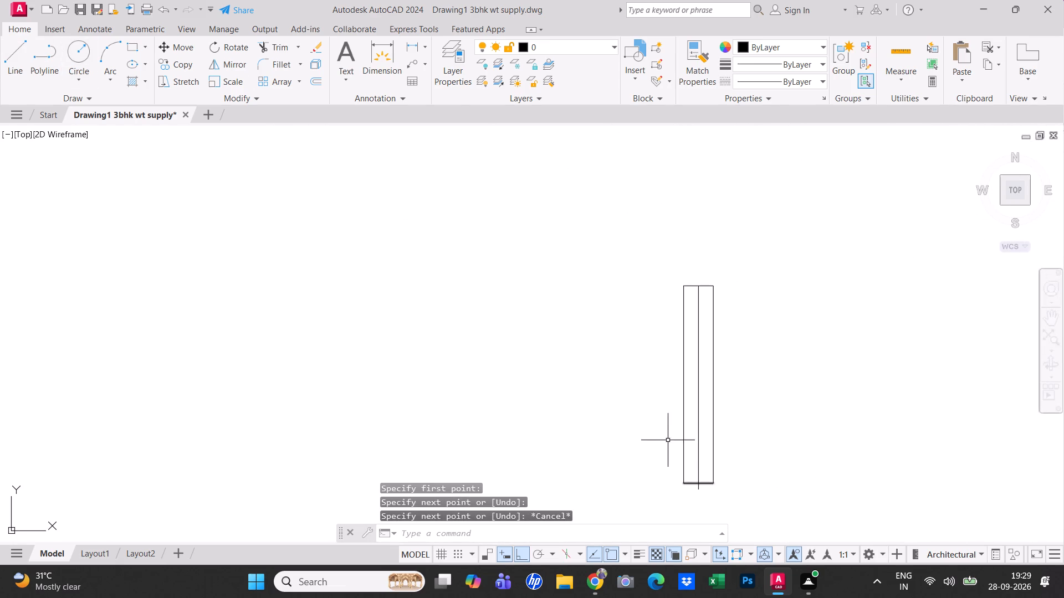
{"action": "key", "text": "Escape"}
{"action": "type", "text": "tr"}
{"action": "key", "text": "space"}
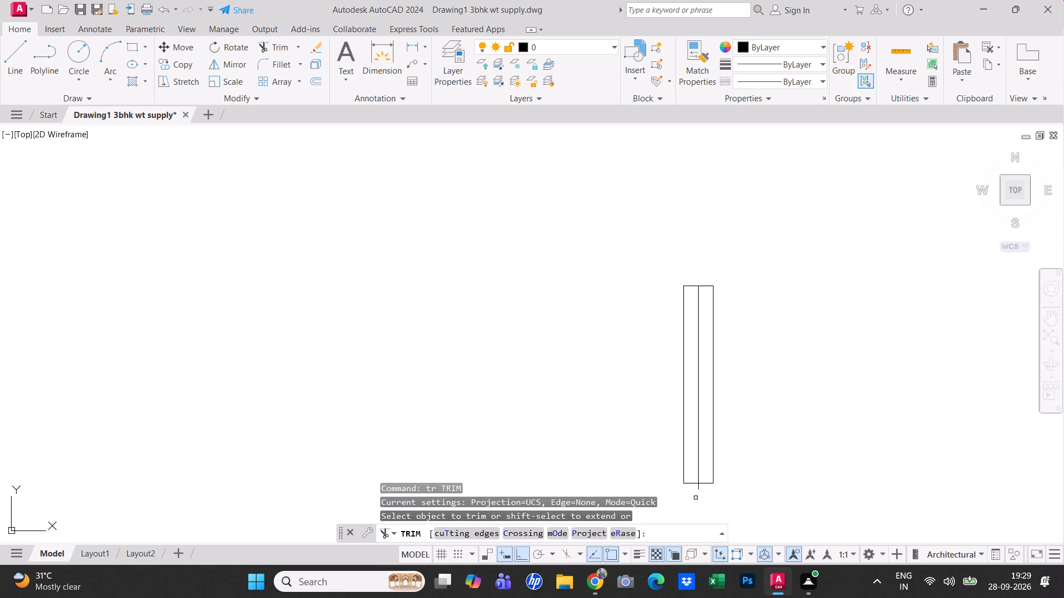
{"action": "scroll", "coordinate": [695, 498], "scroll_direction": "up", "scroll_amount": 1}
{"action": "left_click", "coordinate": [699, 482]}
{"action": "key", "text": "Escape"}
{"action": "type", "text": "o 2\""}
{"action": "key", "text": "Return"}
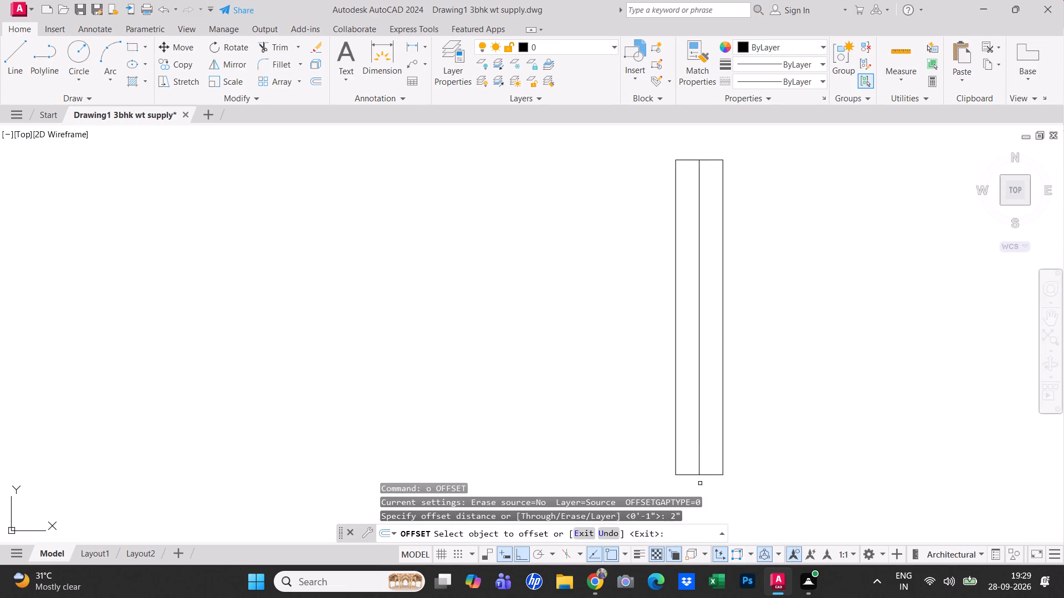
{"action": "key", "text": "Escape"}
Offset the outline's vertical centre line by 1" to both sides.
{"action": "type", "text": "o 1\""}
{"action": "key", "text": "Return"}
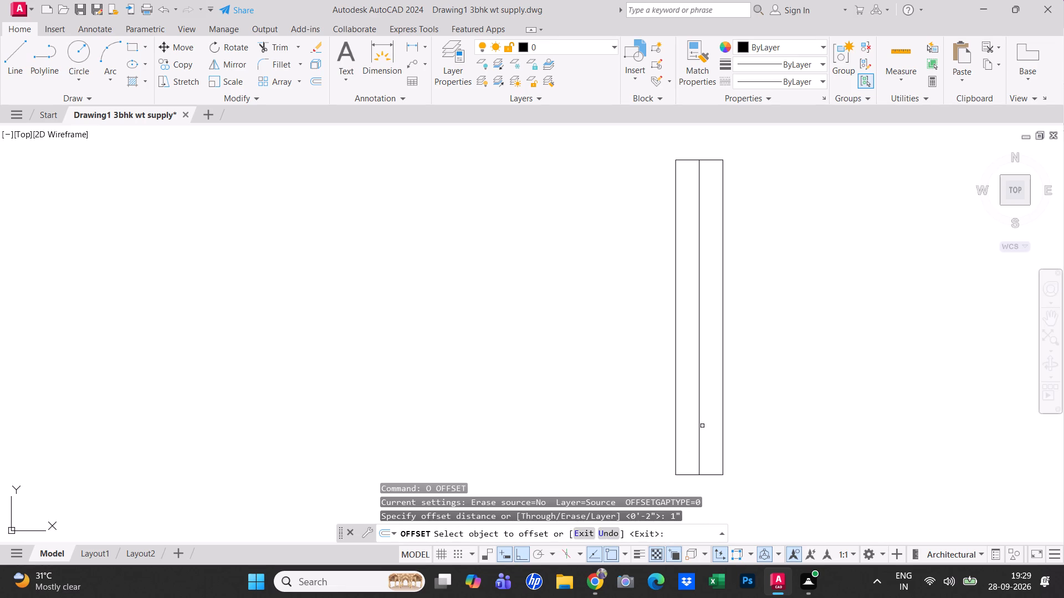
{"action": "left_click", "coordinate": [699, 430]}
{"action": "left_click", "coordinate": [715, 430]}
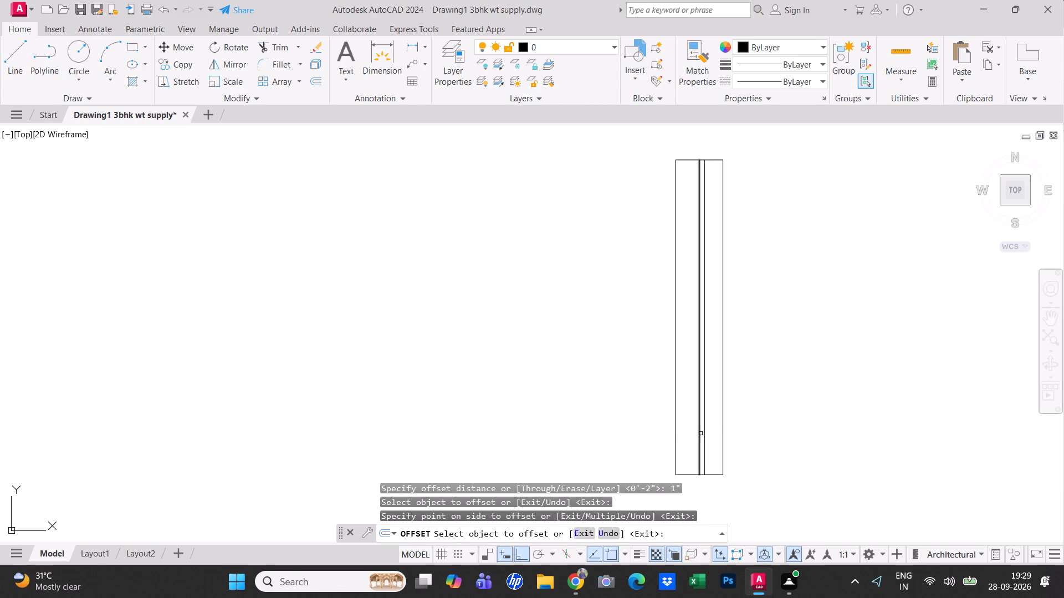
{"action": "left_click", "coordinate": [700, 434]}
{"action": "left_click", "coordinate": [689, 434]}
{"action": "key", "text": "Escape"}
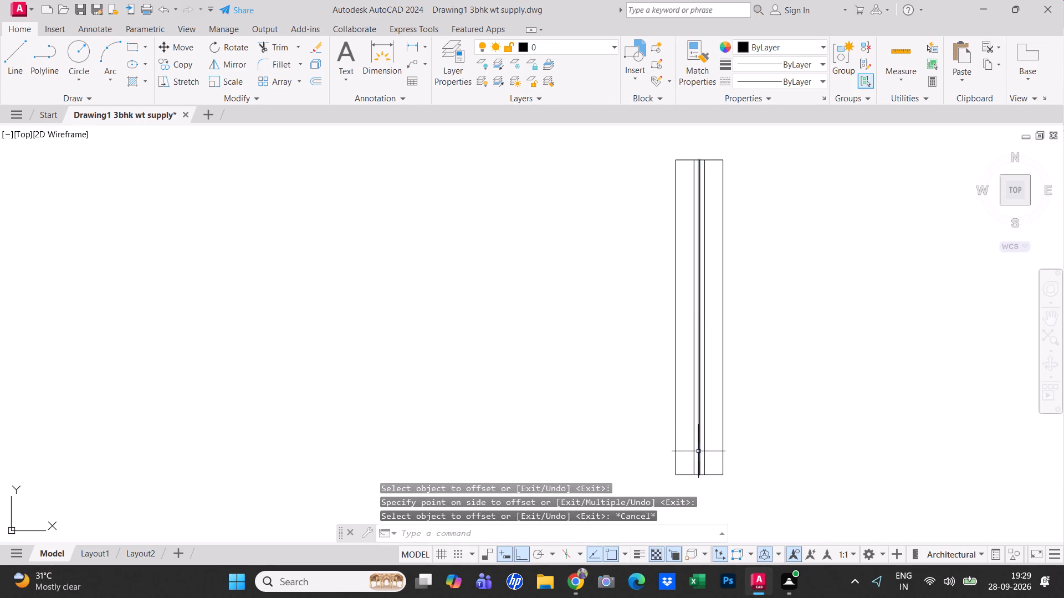
Erase the vertical centre line between the two offset lines.
{"action": "left_click", "coordinate": [698, 451]}
{"action": "type", "text": "e"}
{"action": "key", "text": "space"}
{"action": "key", "text": "Escape"}
Group all six lines of the 9" by 5' window symbol.
{"action": "left_click", "coordinate": [743, 486]}
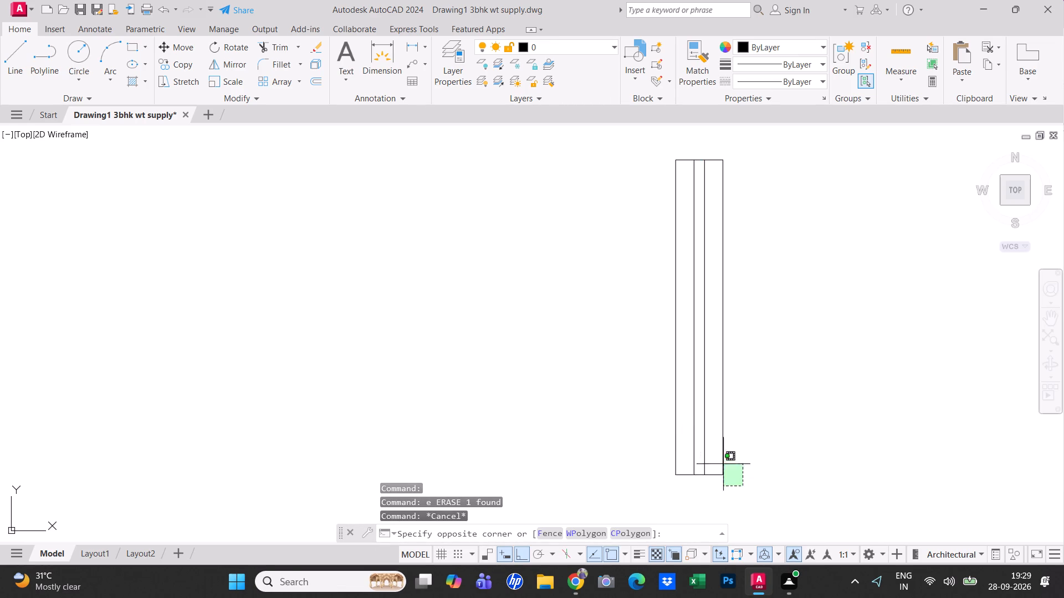
{"action": "left_click", "coordinate": [621, 148]}
{"action": "key", "text": "g"}
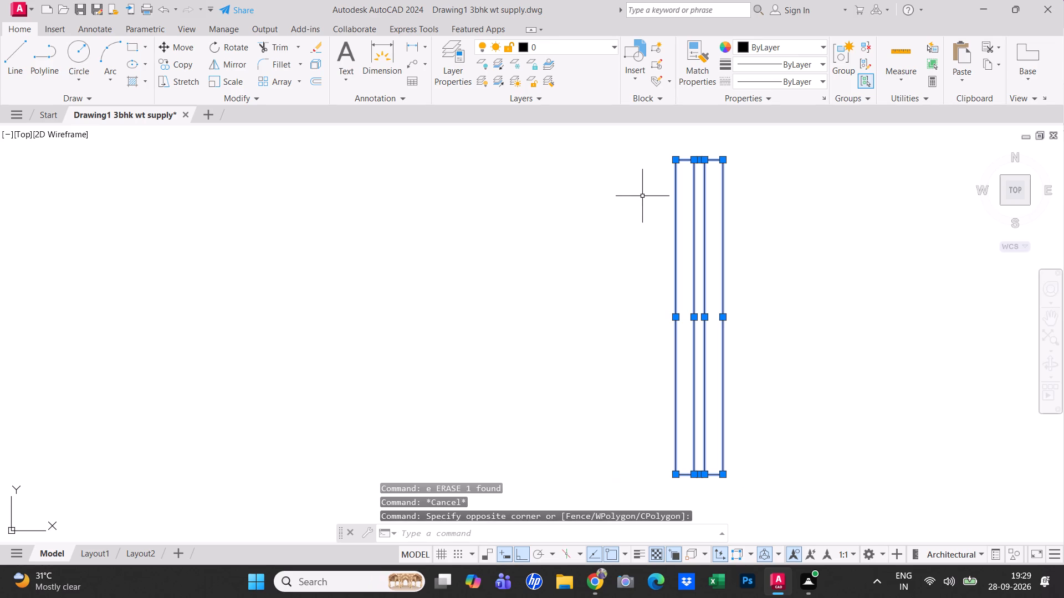
{"action": "key", "text": "space"}
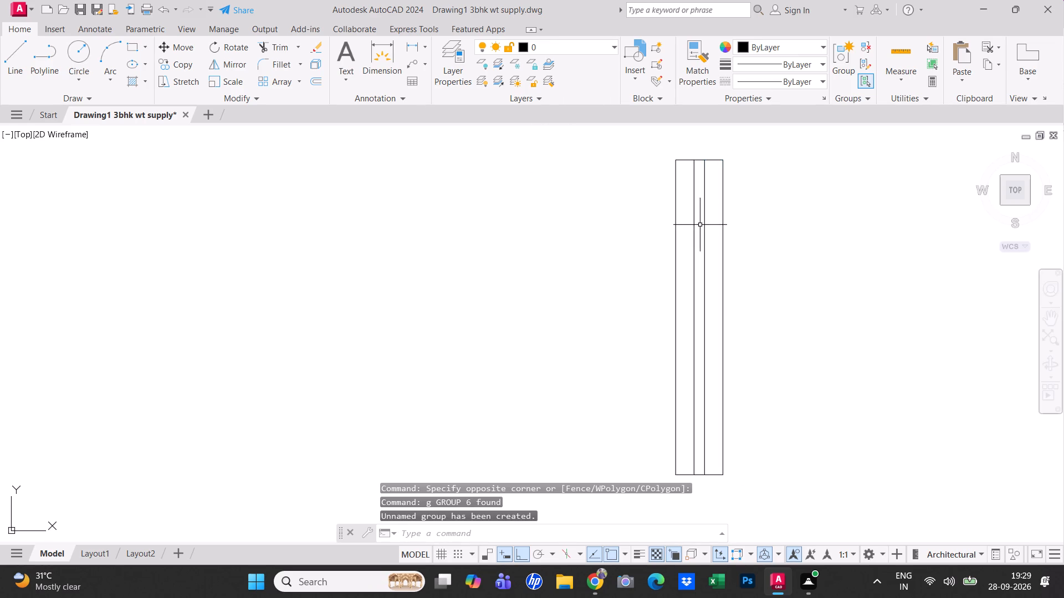
Create two new layers, setting Layer1 to colour index 8 (grey) and Layer2 to colour index 34 (brown).
{"action": "left_click", "coordinate": [459, 68]}
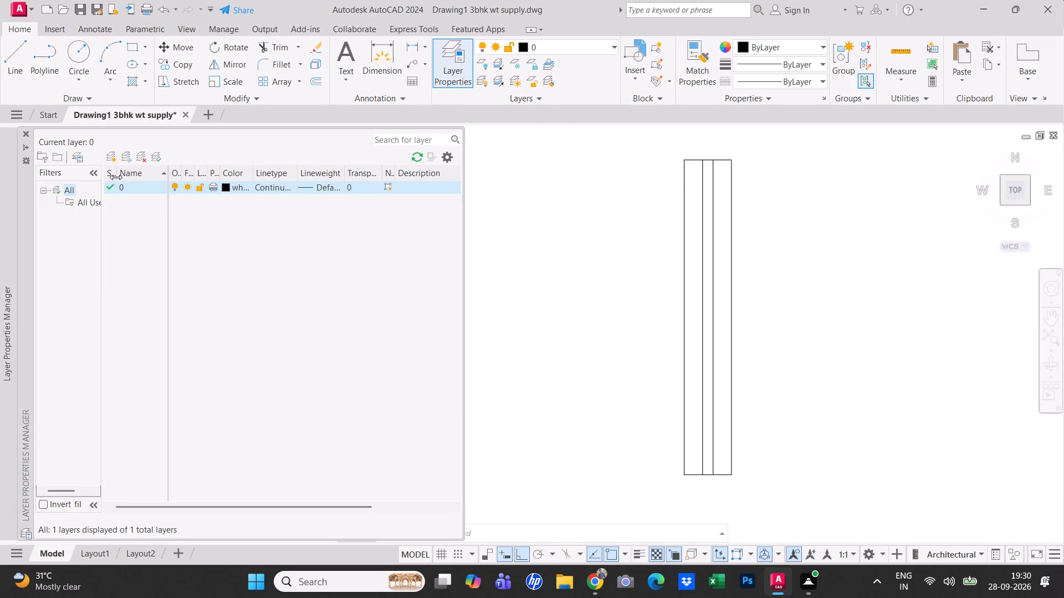
{"action": "double_click", "coordinate": [114, 158]}
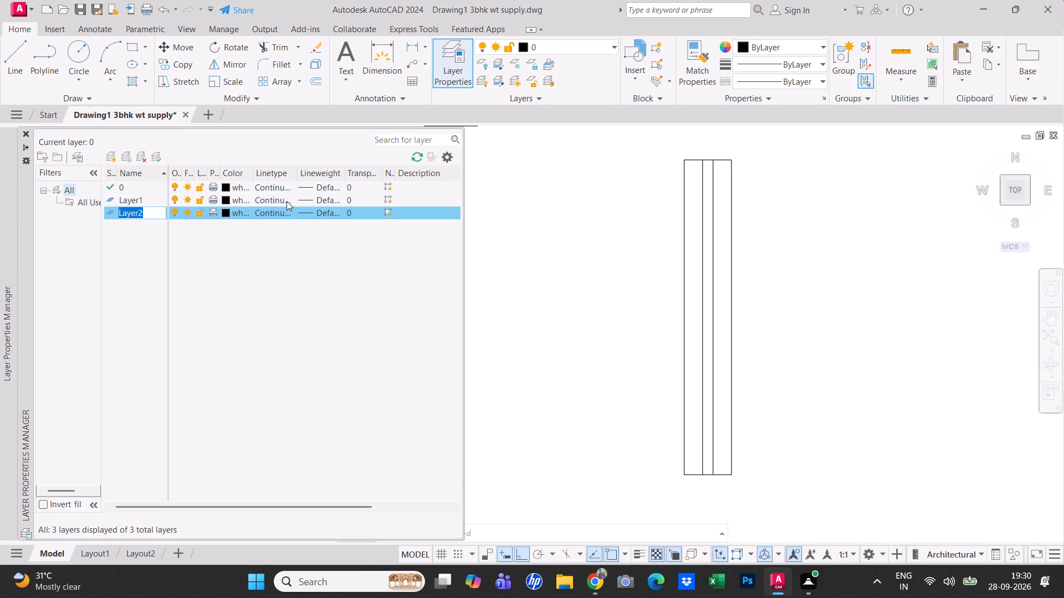
{"action": "left_click", "coordinate": [287, 199]}
{"action": "left_click", "coordinate": [227, 200]}
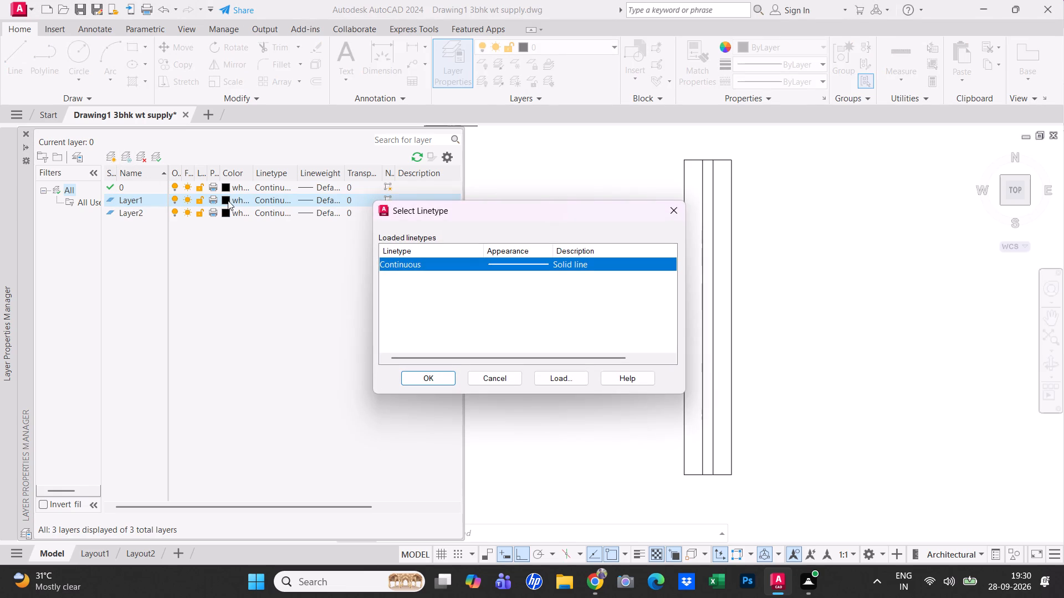
{"action": "left_click", "coordinate": [678, 204]}
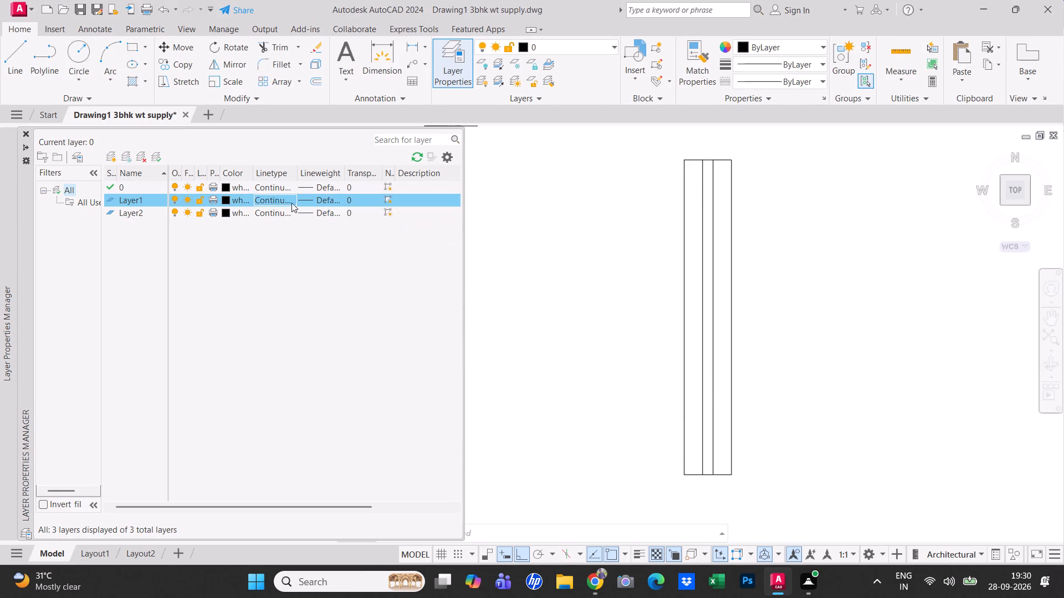
{"action": "left_click", "coordinate": [228, 202]}
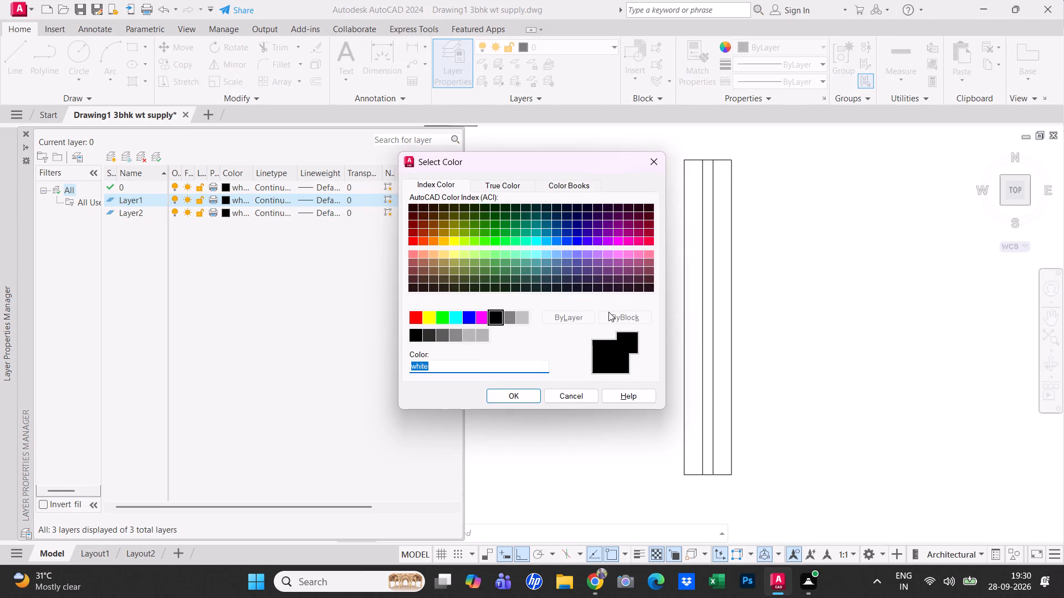
{"action": "left_click", "coordinate": [515, 321]}
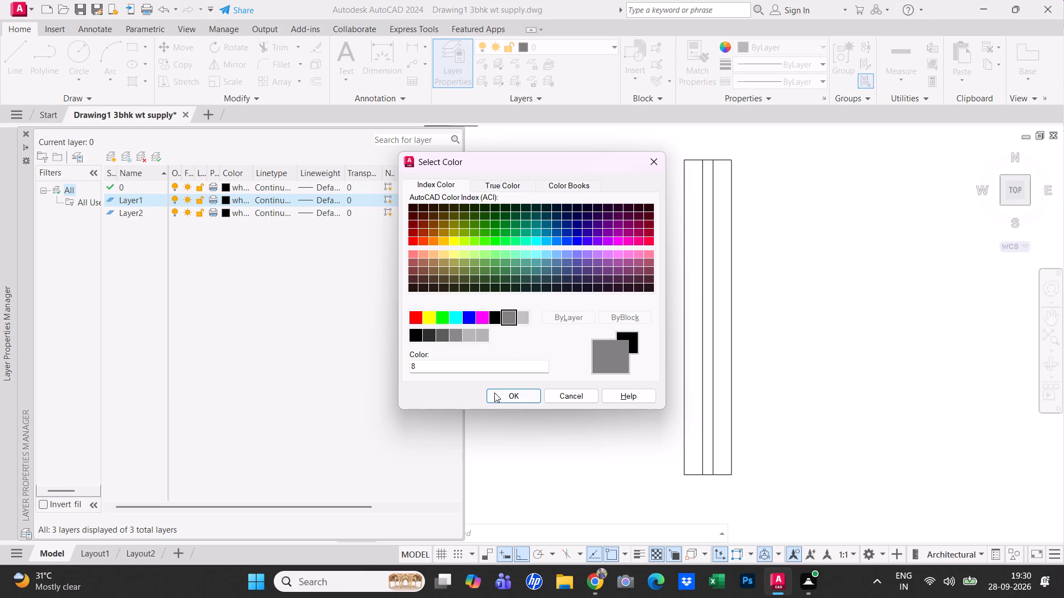
{"action": "left_click", "coordinate": [497, 394]}
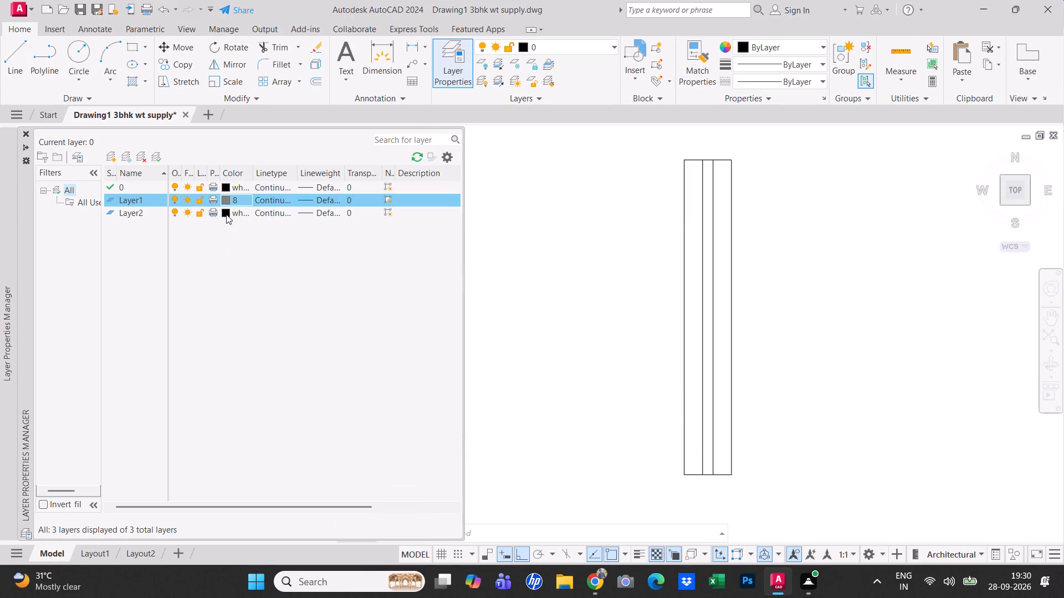
{"action": "left_click", "coordinate": [226, 214]}
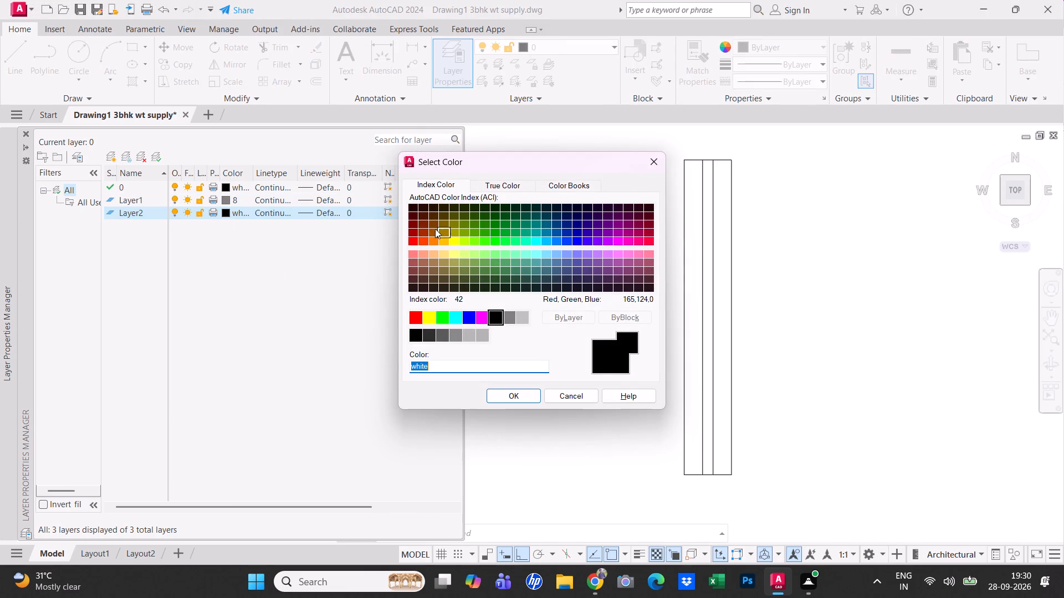
{"action": "left_click", "coordinate": [433, 227]}
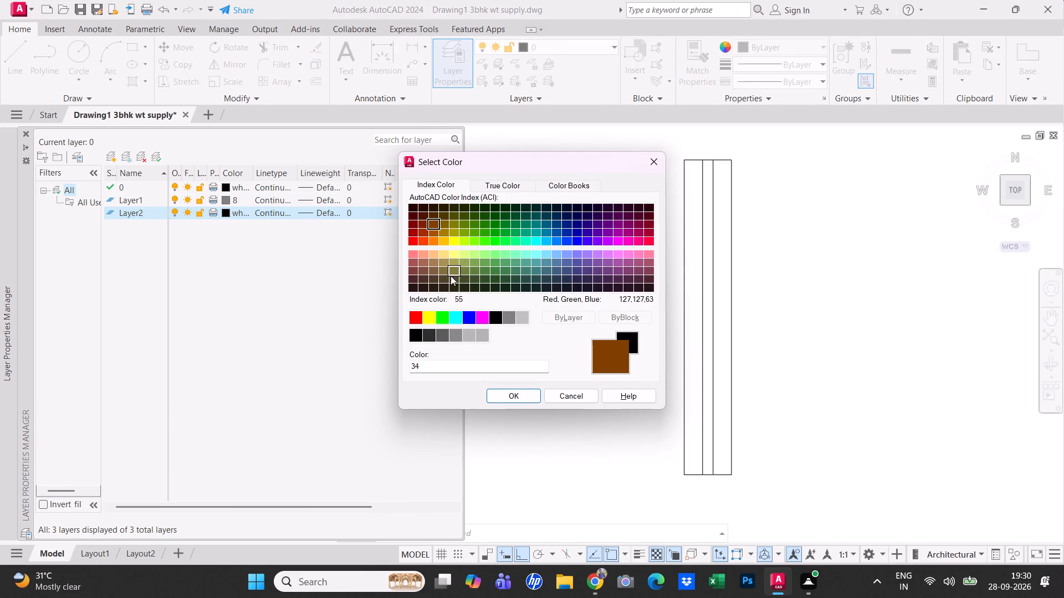
{"action": "left_click", "coordinate": [505, 395]}
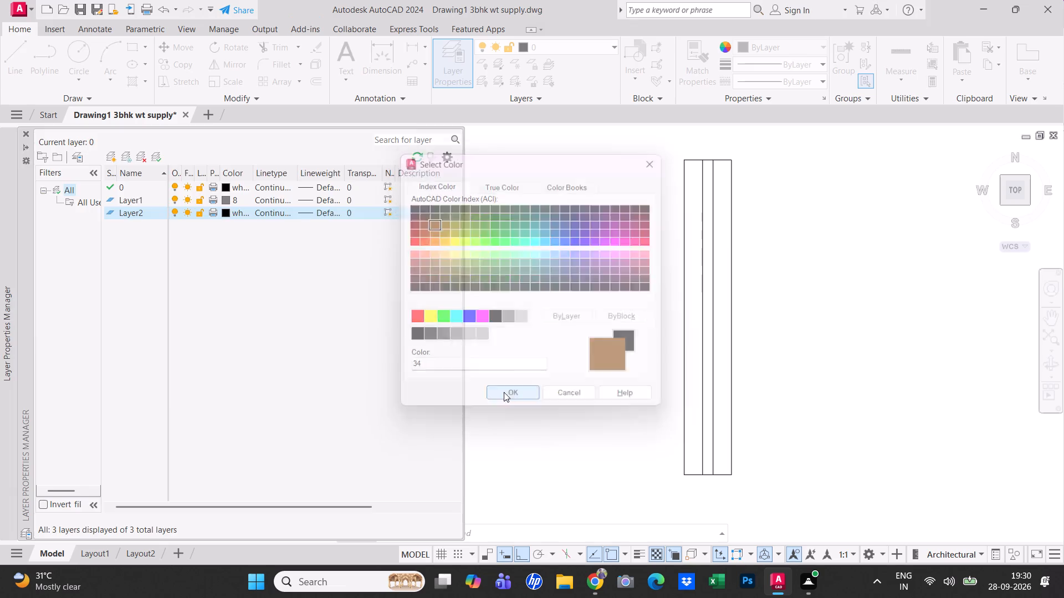
Assign the grouped 9" by 5' window symbol beside the plan to Layer2.
{"action": "left_click", "coordinate": [775, 501]}
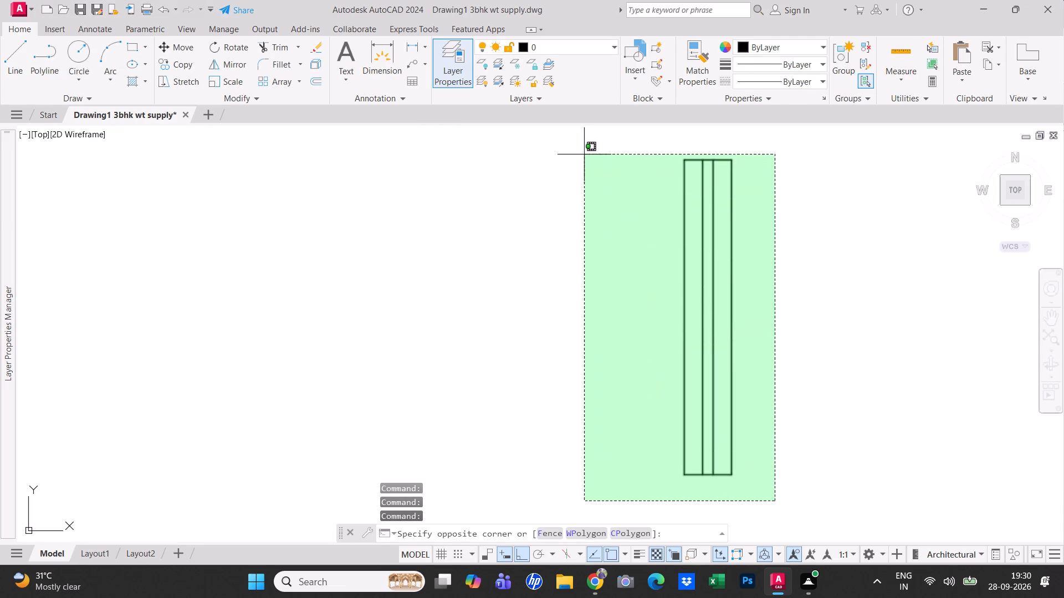
{"action": "left_click", "coordinate": [584, 151]}
{"action": "left_click", "coordinate": [564, 47]}
{"action": "left_click", "coordinate": [558, 96]}
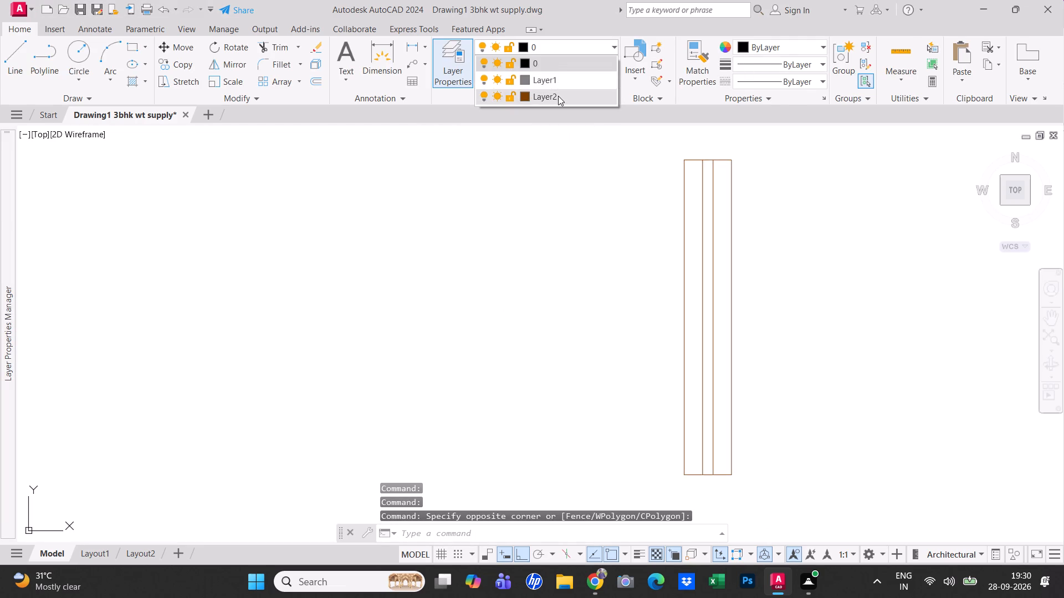
{"action": "key", "text": "Escape"}
Assign the crossed diagonals above the staircase, the L-shaped counter lines and the small cubicle's inner vertical line to Layer1.
{"action": "scroll", "coordinate": [612, 267], "scroll_direction": "down", "scroll_amount": 2}
{"action": "middle_click_drag", "start_coordinate": [631, 273], "coordinate": [778, 254]}
{"action": "scroll", "coordinate": [778, 255], "scroll_direction": "down", "scroll_amount": 2}
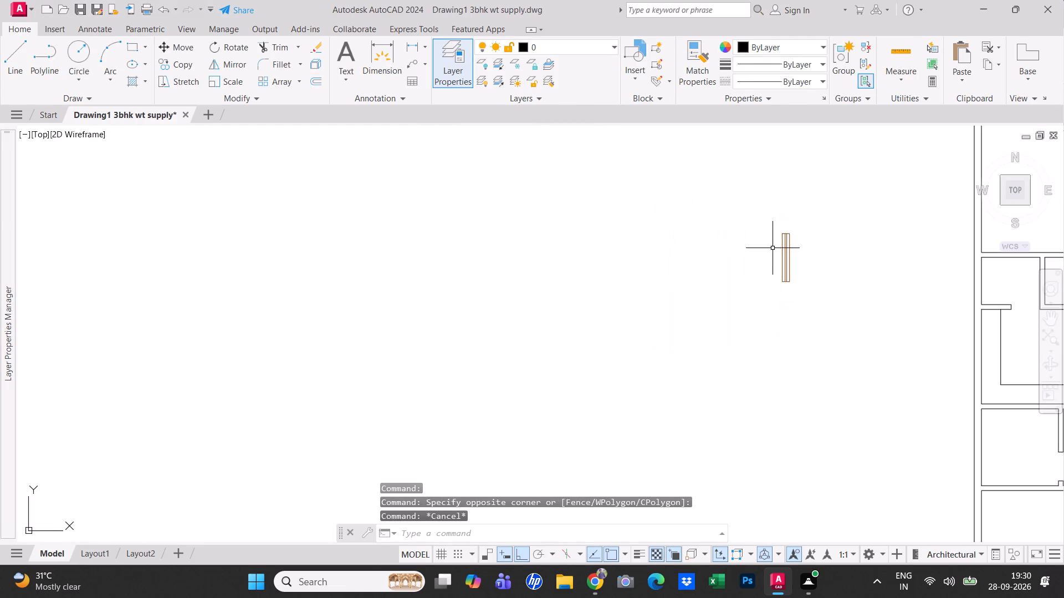
{"action": "scroll", "coordinate": [791, 259], "scroll_direction": "down", "scroll_amount": 1}
{"action": "middle_click_drag", "start_coordinate": [792, 260], "coordinate": [461, 252]}
{"action": "scroll", "coordinate": [626, 303], "scroll_direction": "up", "scroll_amount": 1}
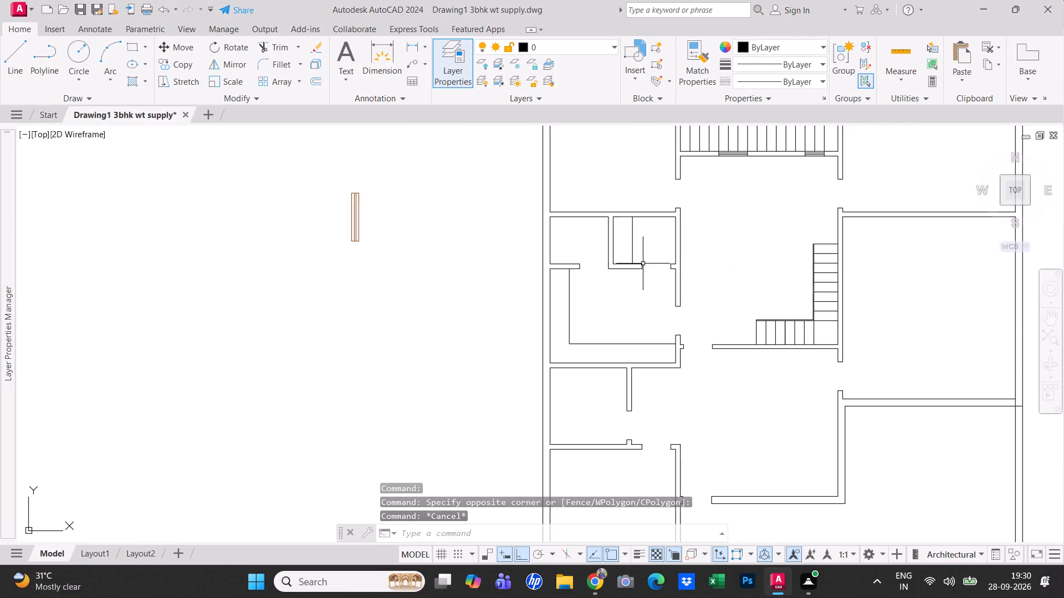
{"action": "left_click", "coordinate": [643, 255]}
{"action": "left_click", "coordinate": [619, 237]}
{"action": "left_click", "coordinate": [653, 354]}
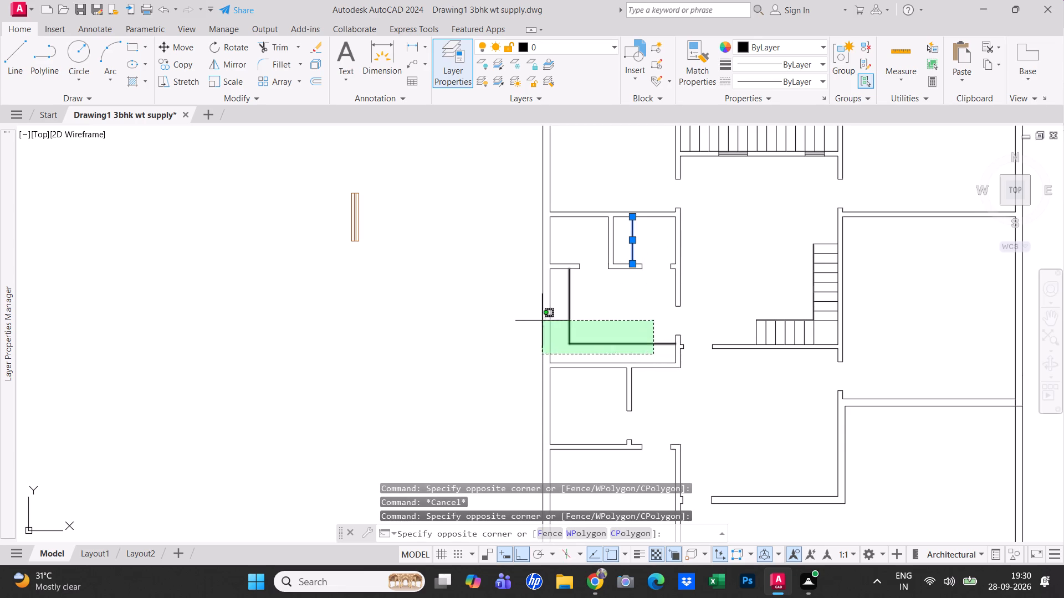
{"action": "left_click", "coordinate": [561, 310]}
{"action": "scroll", "coordinate": [575, 332], "scroll_direction": "down", "scroll_amount": 2}
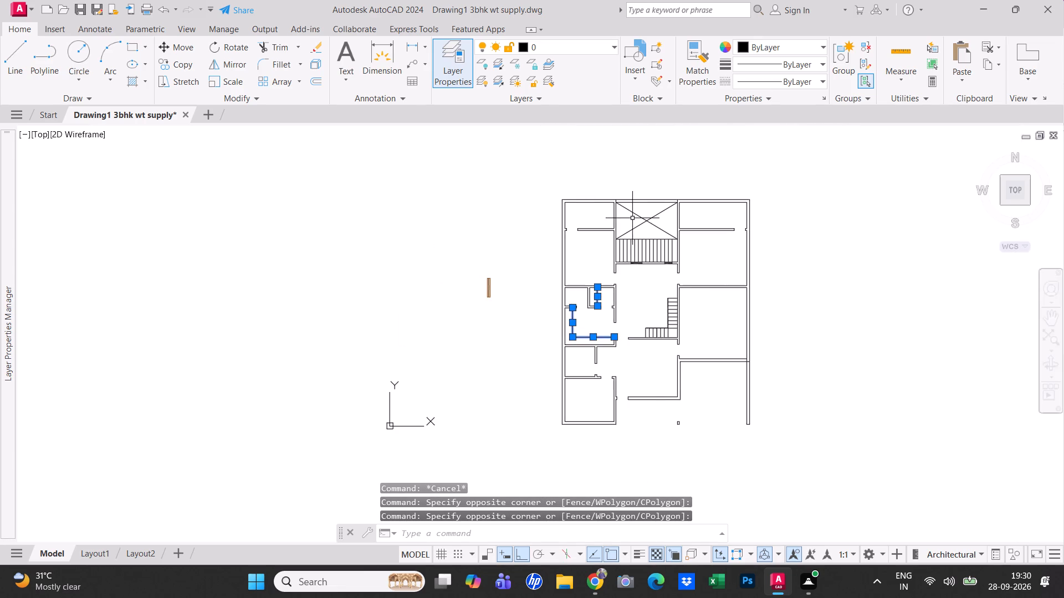
{"action": "scroll", "coordinate": [633, 218], "scroll_direction": "up", "scroll_amount": 2}
{"action": "left_click", "coordinate": [672, 243]}
{"action": "left_click", "coordinate": [652, 211]}
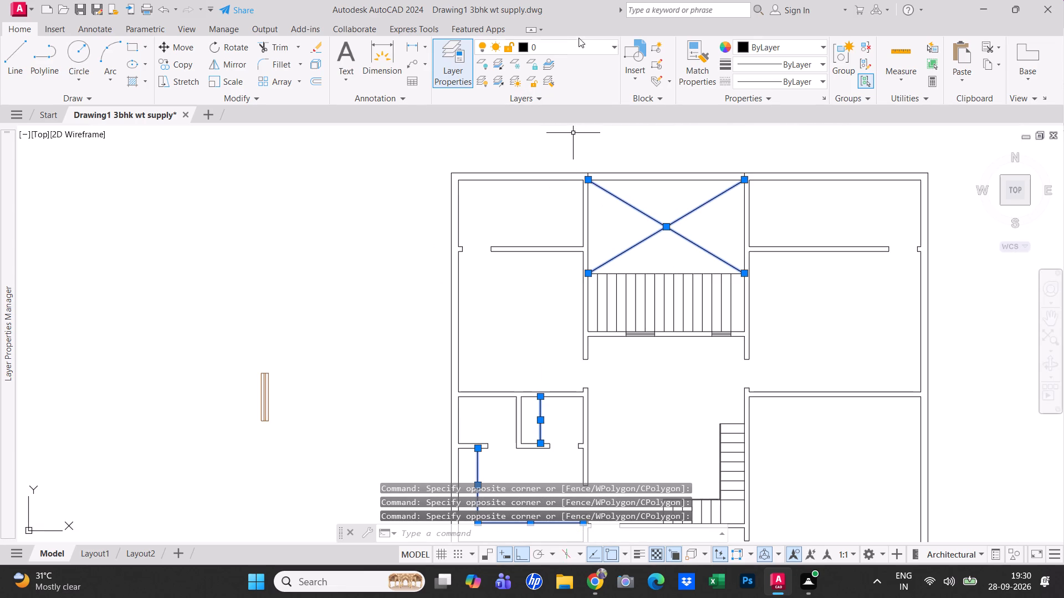
{"action": "left_click", "coordinate": [582, 44]}
{"action": "left_click", "coordinate": [581, 78]}
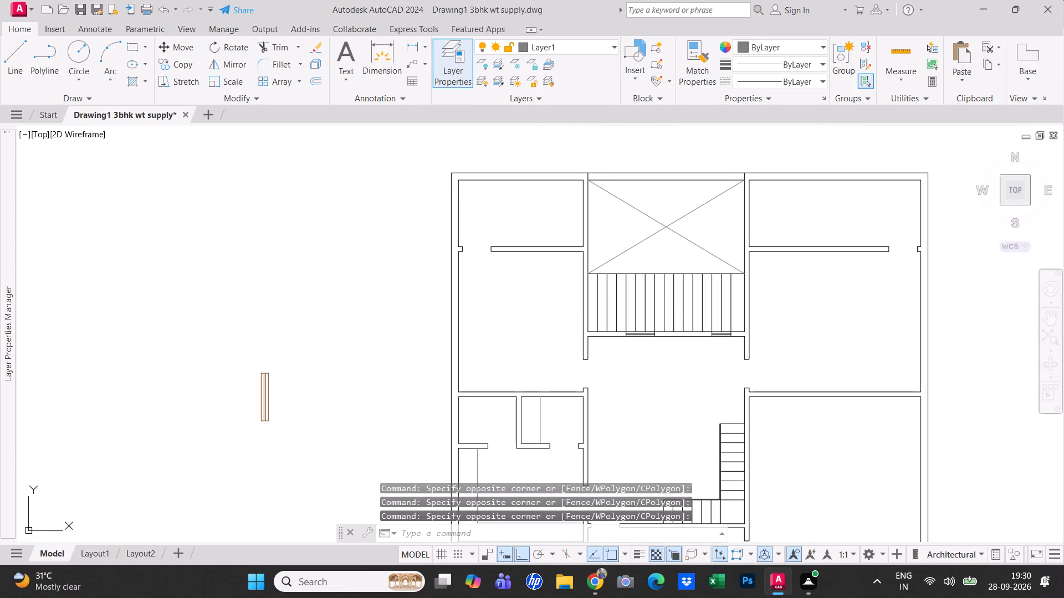
{"action": "key", "text": "Escape"}
Assign both window symbols in the wall below the upper staircase to Layer2.
{"action": "scroll", "coordinate": [616, 209], "scroll_direction": "down", "scroll_amount": 2}
{"action": "scroll", "coordinate": [595, 334], "scroll_direction": "up", "scroll_amount": 1}
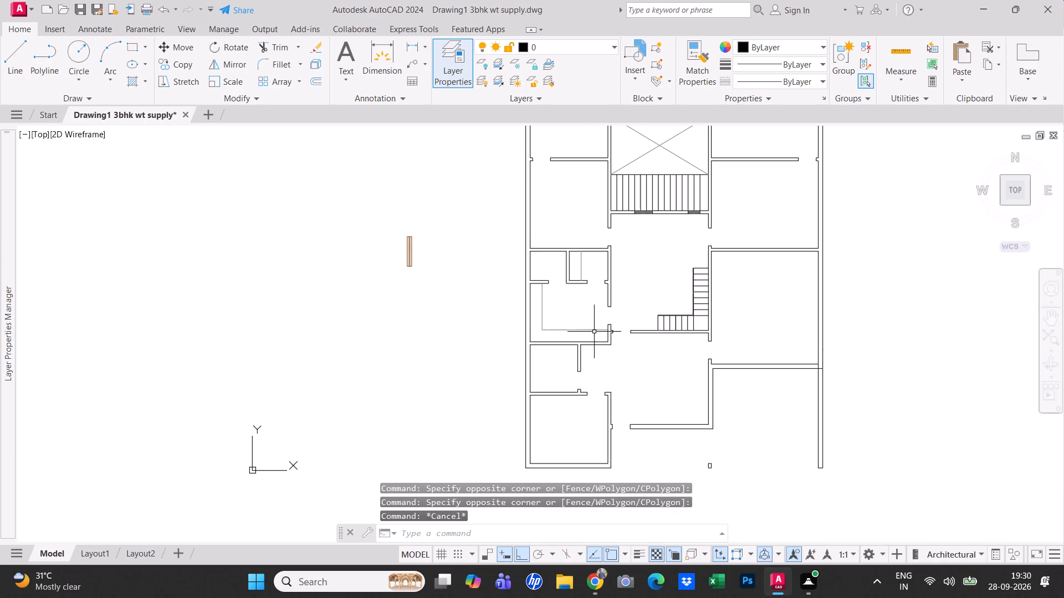
{"action": "middle_click_drag", "start_coordinate": [626, 272], "coordinate": [621, 322]}
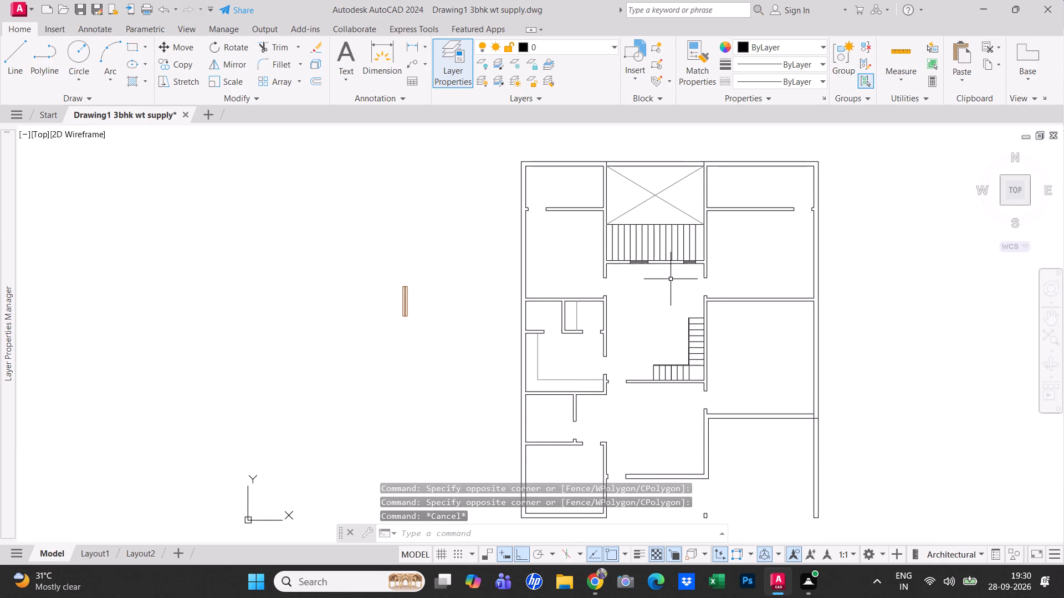
{"action": "scroll", "coordinate": [661, 275], "scroll_direction": "up", "scroll_amount": 2}
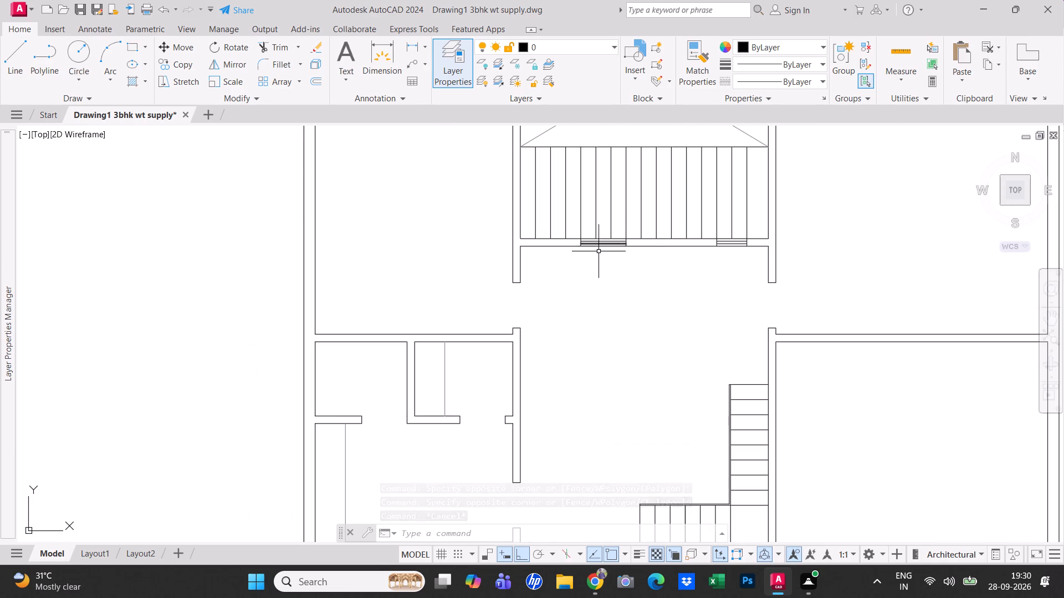
{"action": "scroll", "coordinate": [599, 253], "scroll_direction": "up", "scroll_amount": 2}
{"action": "left_click", "coordinate": [599, 253]}
{"action": "left_click", "coordinate": [600, 210]}
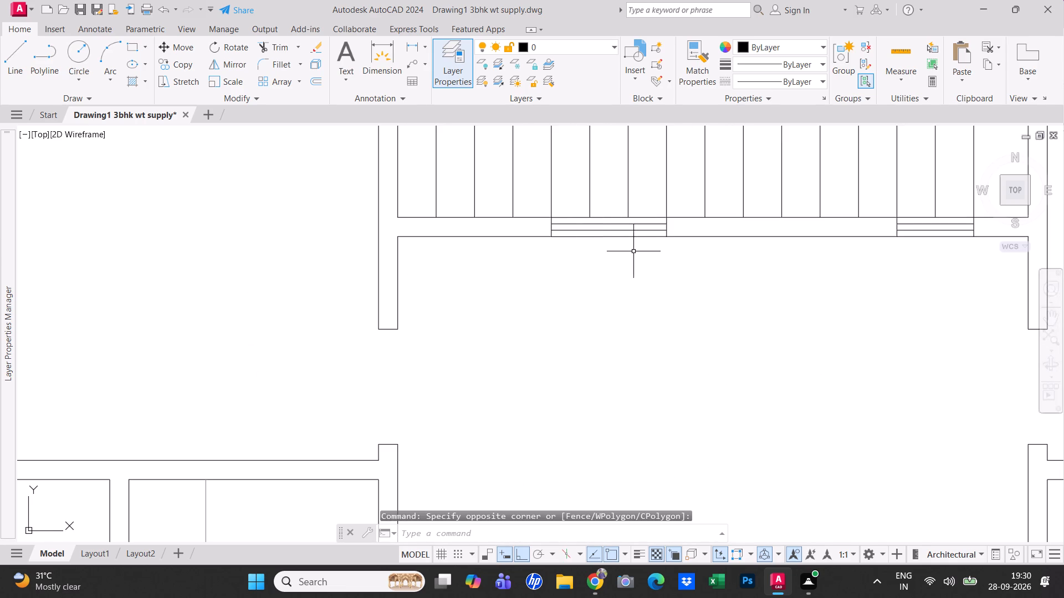
{"action": "left_click", "coordinate": [637, 254]}
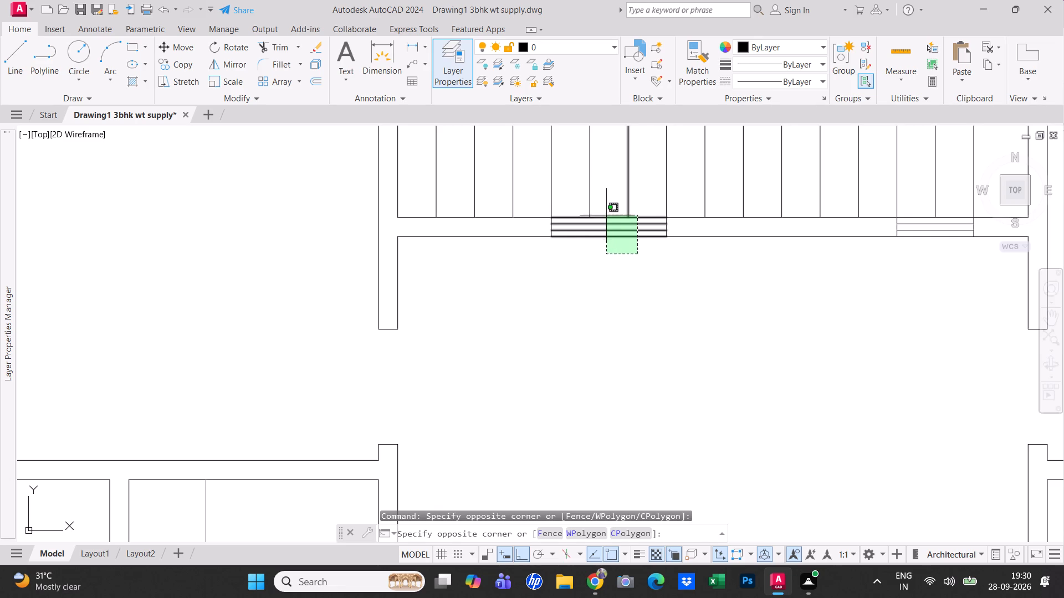
{"action": "key", "text": "Escape"}
{"action": "left_click", "coordinate": [623, 247]}
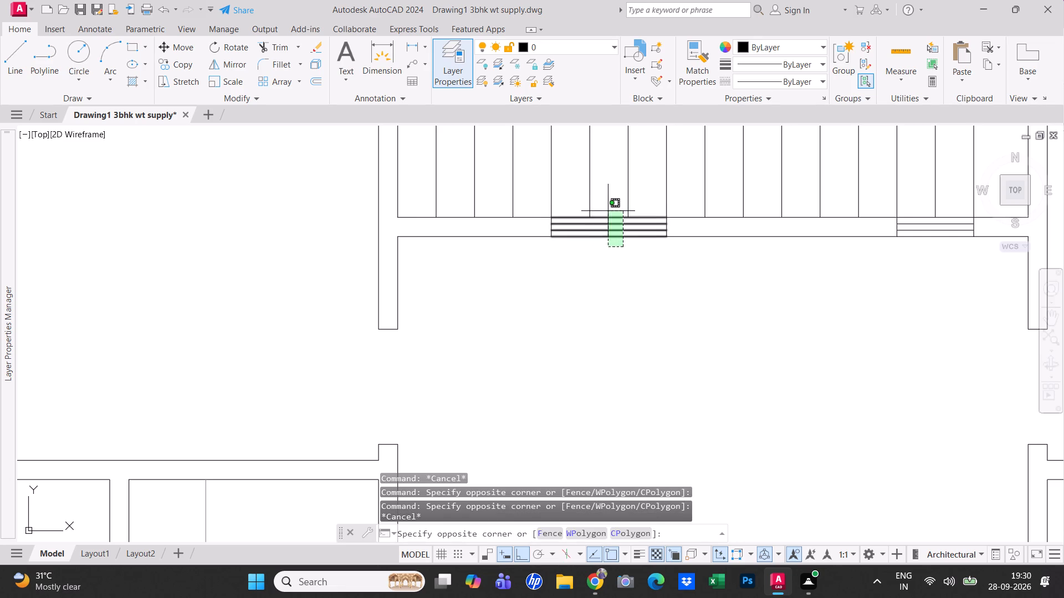
{"action": "left_click", "coordinate": [608, 211]}
{"action": "scroll", "coordinate": [693, 285], "scroll_direction": "down", "scroll_amount": 2}
{"action": "scroll", "coordinate": [800, 257], "scroll_direction": "up", "scroll_amount": 2}
{"action": "left_click", "coordinate": [793, 284]}
{"action": "left_click", "coordinate": [774, 254]}
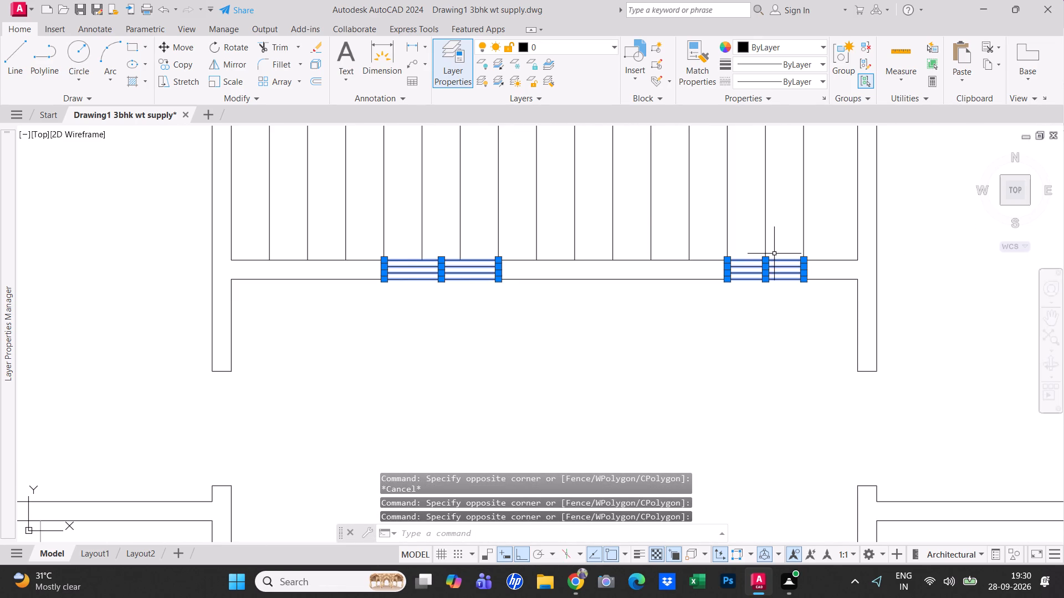
{"action": "left_click", "coordinate": [590, 50]}
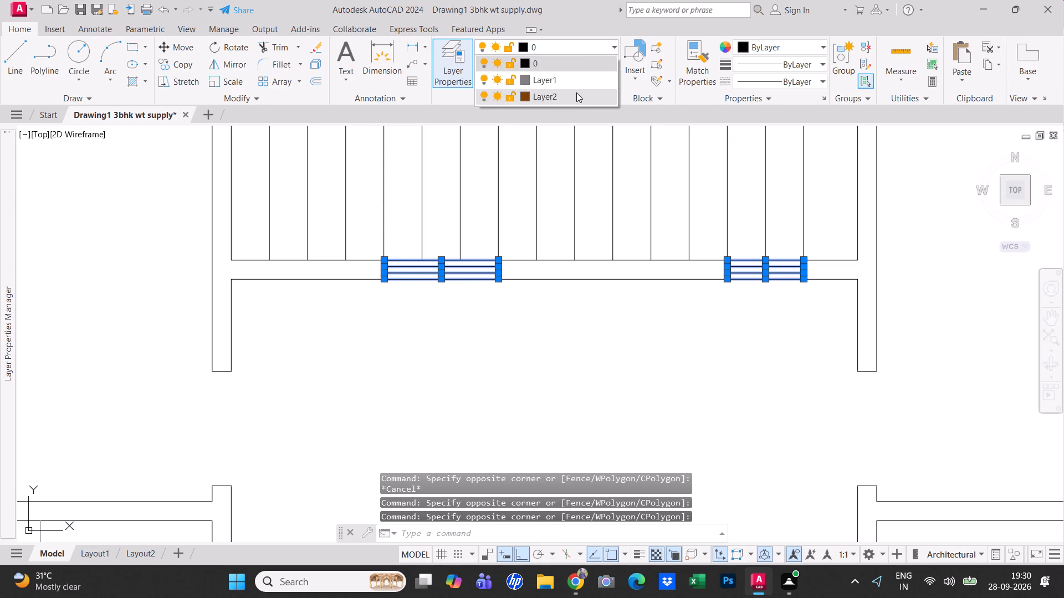
{"action": "left_click", "coordinate": [576, 94]}
{"action": "key", "text": "Escape"}
{"action": "key", "text": "Escape"}
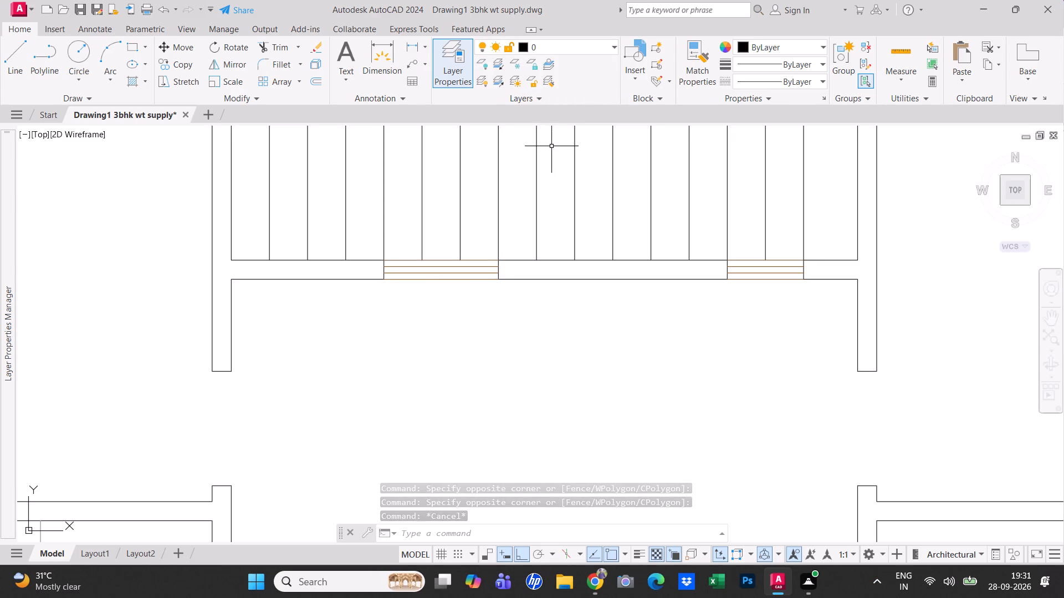
{"action": "key", "text": "Escape"}
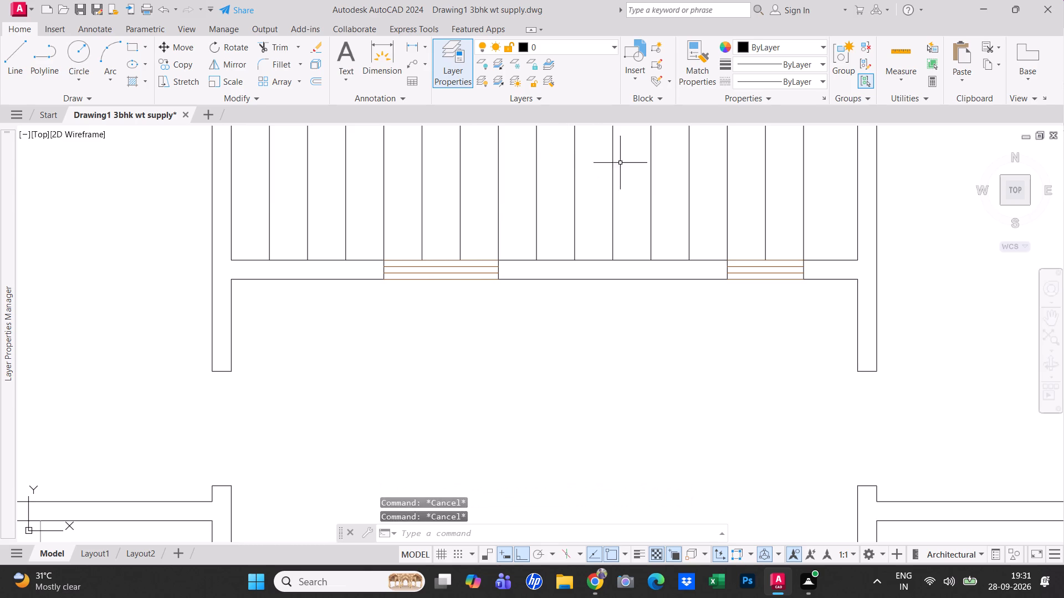
Copy the window symbol beside the plan into the left outer wall of the bottom-left room, starting at its upper inner corner.
{"action": "scroll", "coordinate": [638, 192], "scroll_direction": "down", "scroll_amount": 3}
{"action": "middle_click_drag", "start_coordinate": [610, 257], "coordinate": [615, 275]}
{"action": "scroll", "coordinate": [615, 275], "scroll_direction": "down", "scroll_amount": 1}
{"action": "key", "text": "Escape"}
{"action": "middle_click_drag", "start_coordinate": [563, 327], "coordinate": [561, 323]}
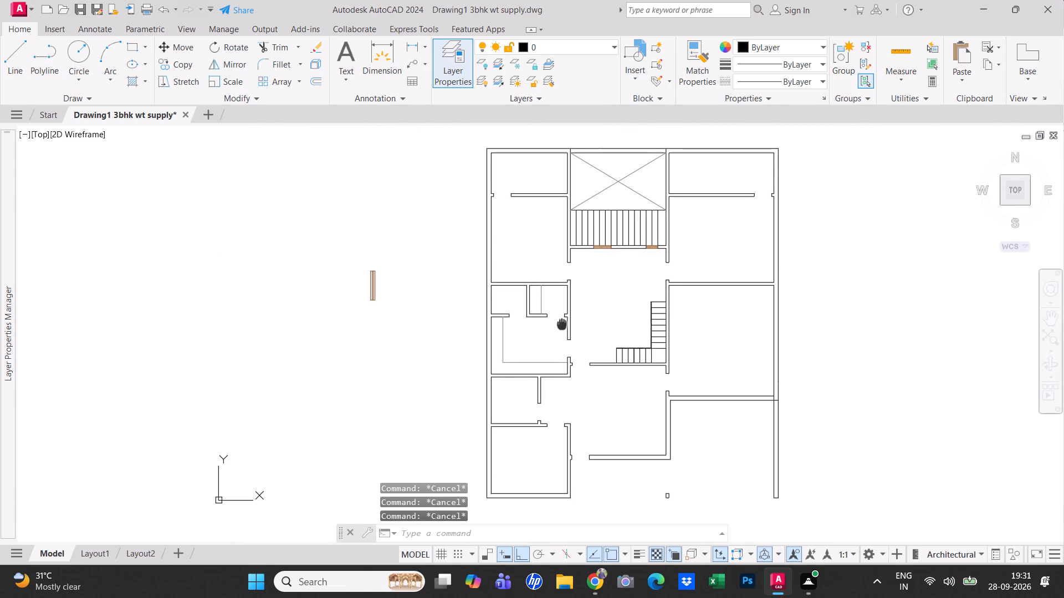
{"action": "scroll", "coordinate": [561, 322], "scroll_direction": "up", "scroll_amount": 1}
{"action": "middle_click_drag", "start_coordinate": [561, 323], "coordinate": [603, 324]}
{"action": "scroll", "coordinate": [588, 287], "scroll_direction": "down", "scroll_amount": 1}
{"action": "key", "text": "Escape"}
{"action": "scroll", "coordinate": [460, 300], "scroll_direction": "up", "scroll_amount": 1}
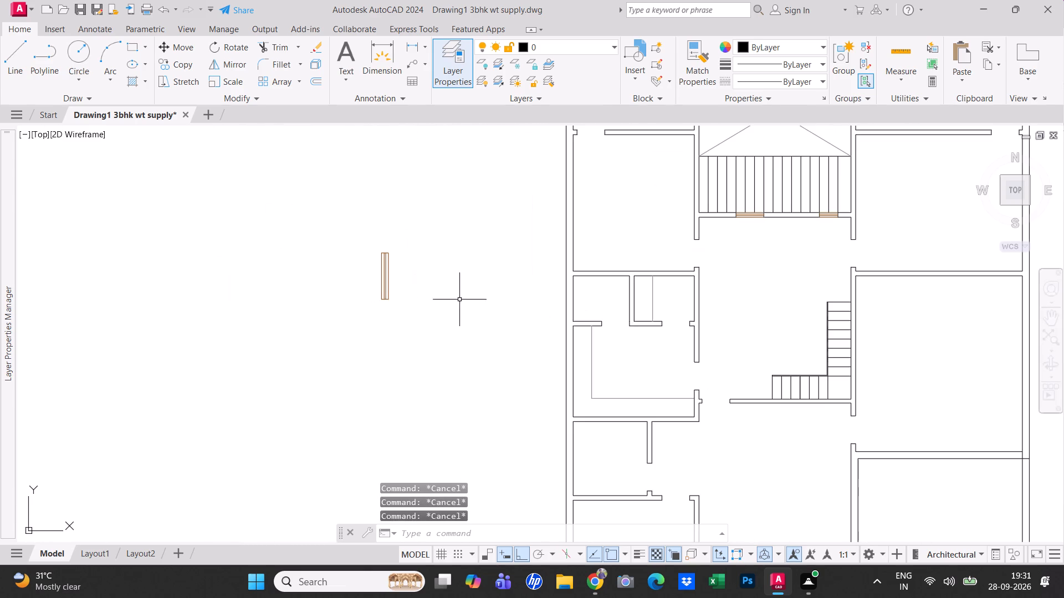
{"action": "left_click", "coordinate": [390, 292]}
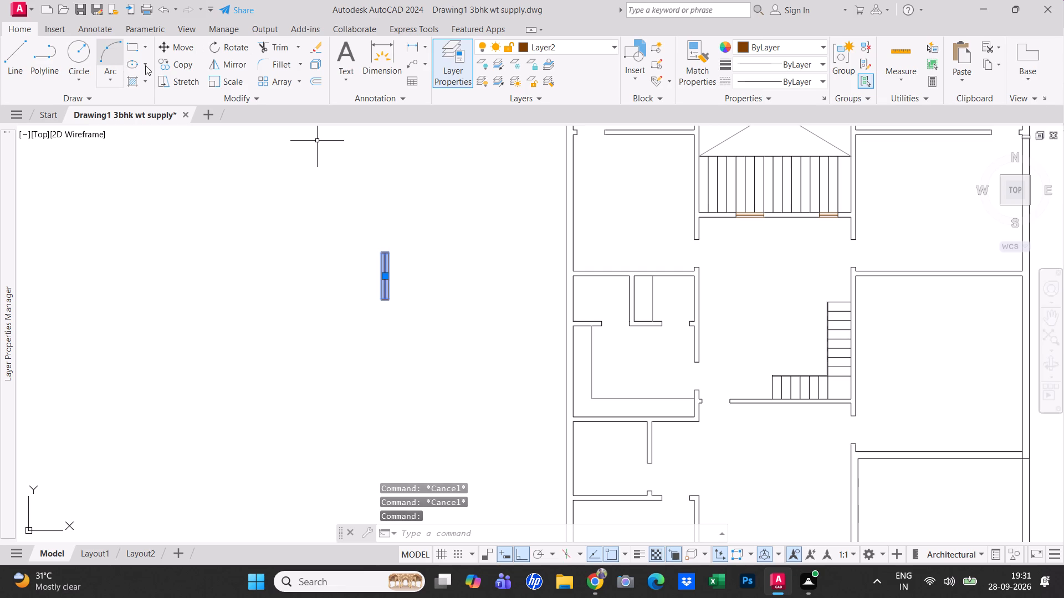
{"action": "left_click", "coordinate": [175, 64]}
{"action": "scroll", "coordinate": [437, 281], "scroll_direction": "up", "scroll_amount": 2}
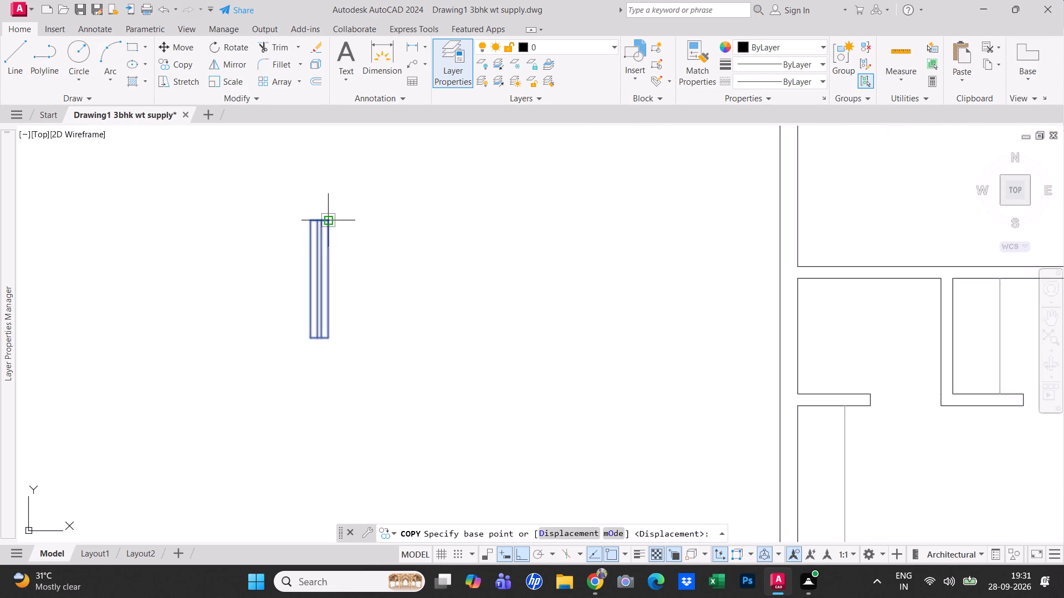
{"action": "left_click", "coordinate": [330, 220]}
{"action": "scroll", "coordinate": [571, 332], "scroll_direction": "down", "scroll_amount": 2}
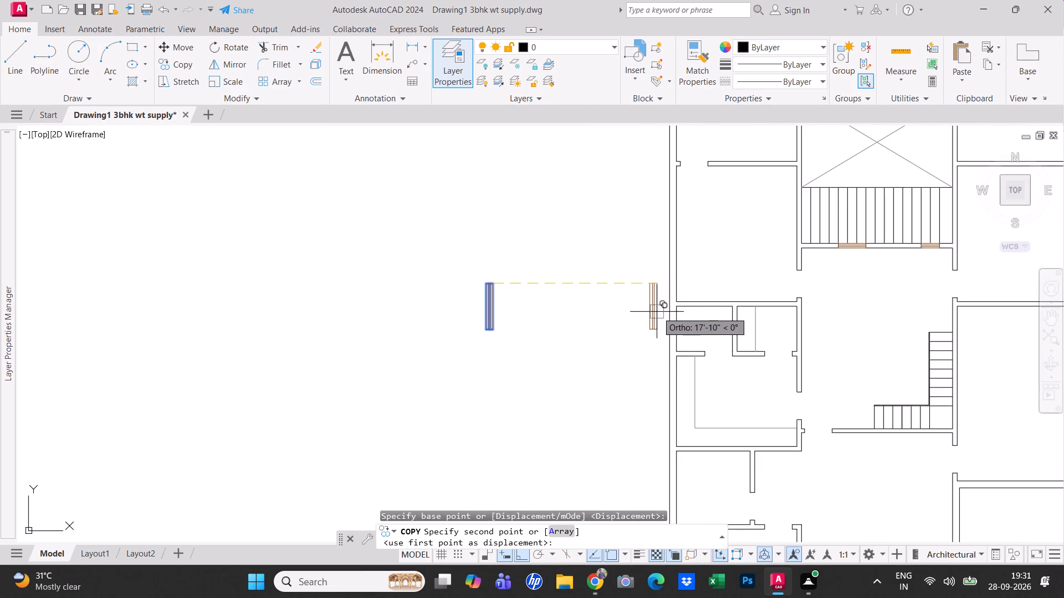
{"action": "key", "text": "F8"}
{"action": "scroll", "coordinate": [652, 307], "scroll_direction": "down", "scroll_amount": 3}
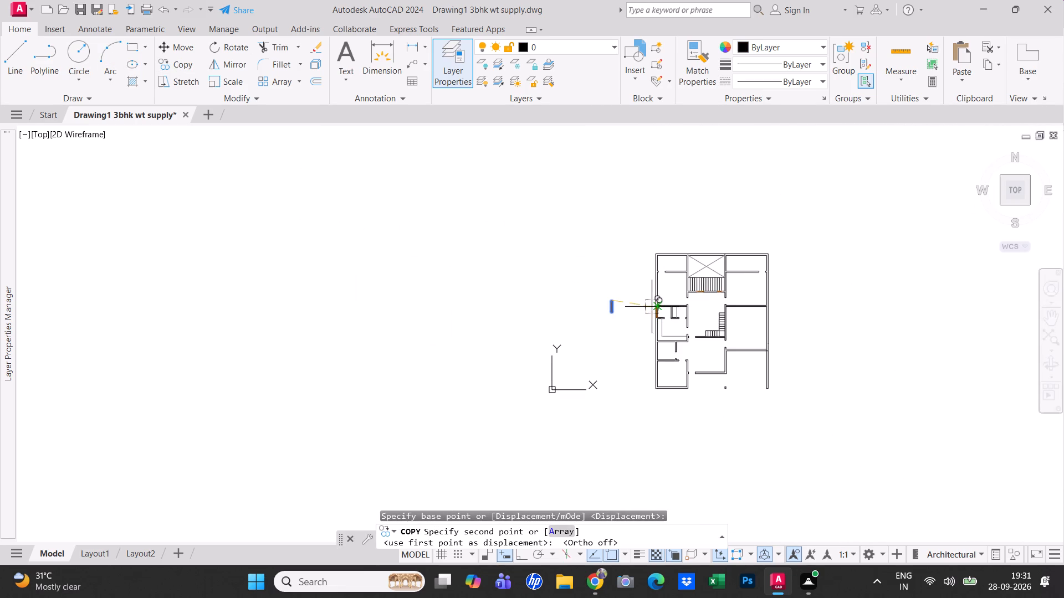
{"action": "scroll", "coordinate": [663, 355], "scroll_direction": "up", "scroll_amount": 3}
{"action": "middle_click_drag", "start_coordinate": [659, 396], "coordinate": [642, 301]}
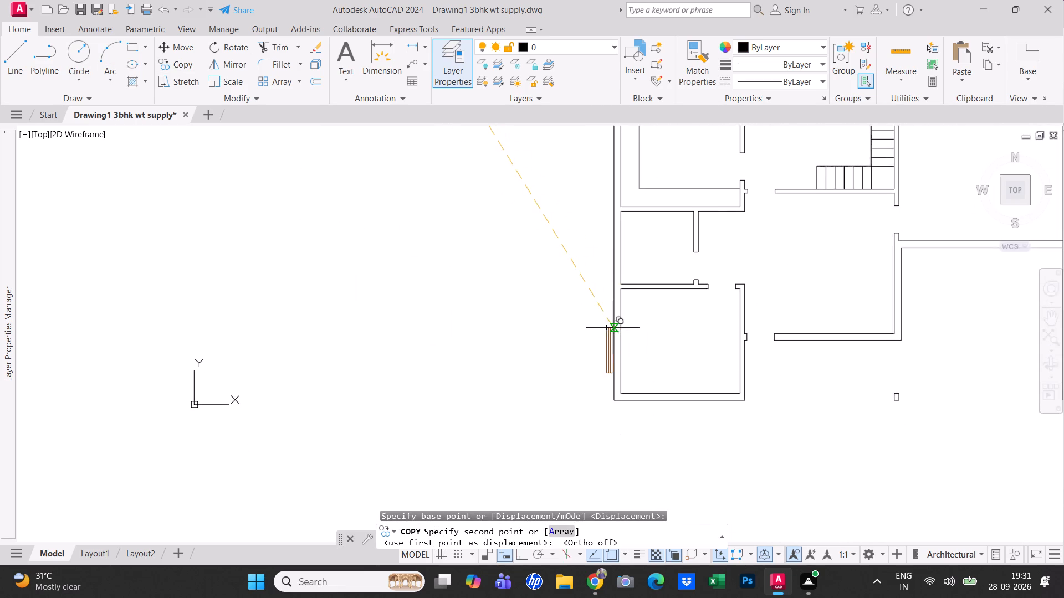
{"action": "scroll", "coordinate": [612, 330], "scroll_direction": "up", "scroll_amount": 2}
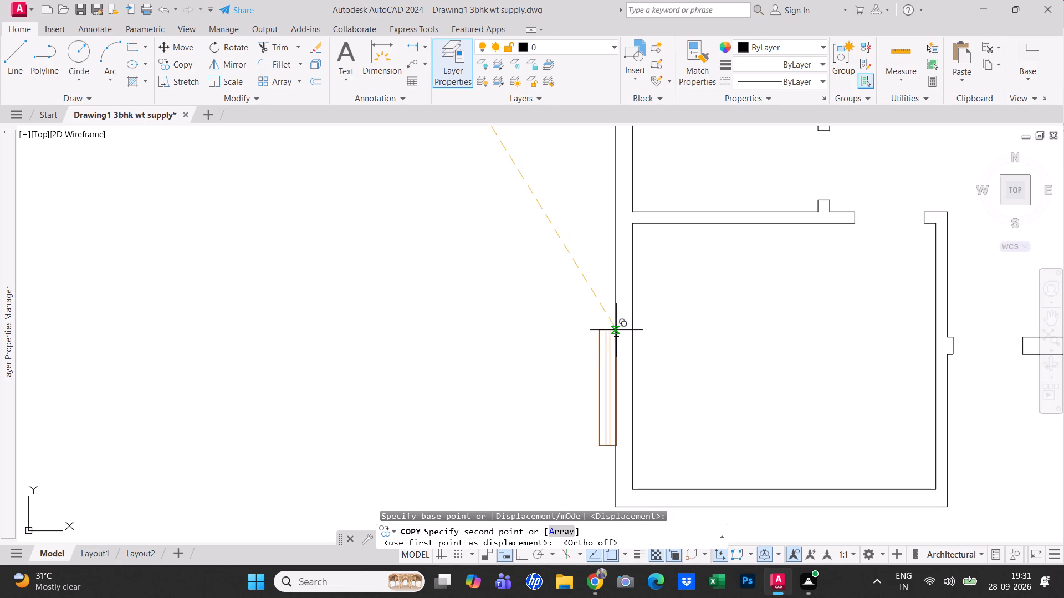
{"action": "left_click", "coordinate": [632, 225]}
Place further window copies in the left outer wall, at the room with the L-shaped counter and the upper-left bedroom.
{"action": "scroll", "coordinate": [652, 332], "scroll_direction": "down", "scroll_amount": 3}
{"action": "middle_click_drag", "start_coordinate": [662, 225], "coordinate": [630, 340]}
{"action": "scroll", "coordinate": [612, 318], "scroll_direction": "up", "scroll_amount": 3}
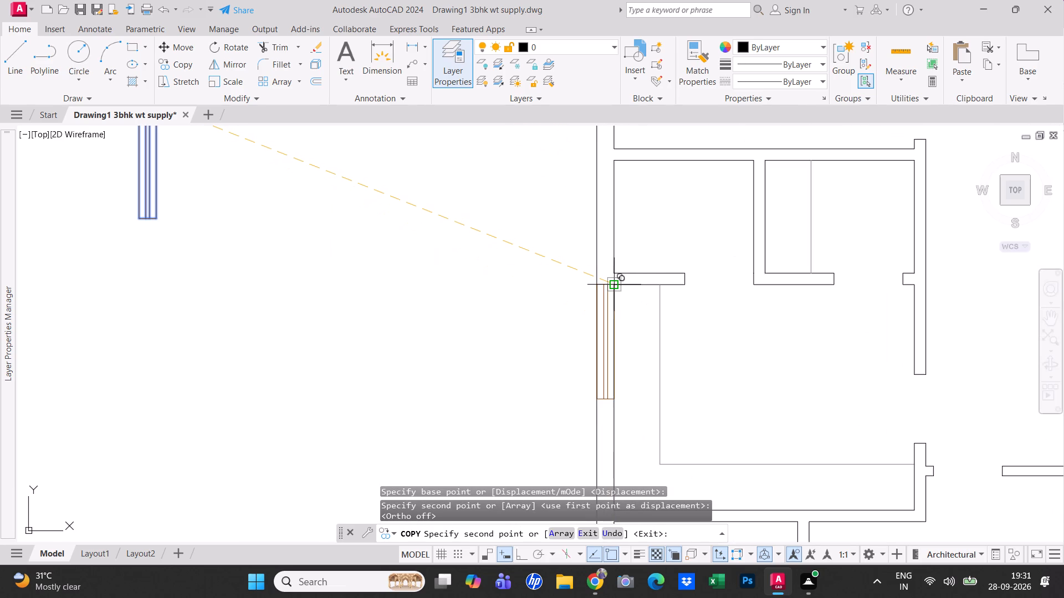
{"action": "left_click", "coordinate": [615, 287]}
{"action": "scroll", "coordinate": [698, 382], "scroll_direction": "down", "scroll_amount": 3}
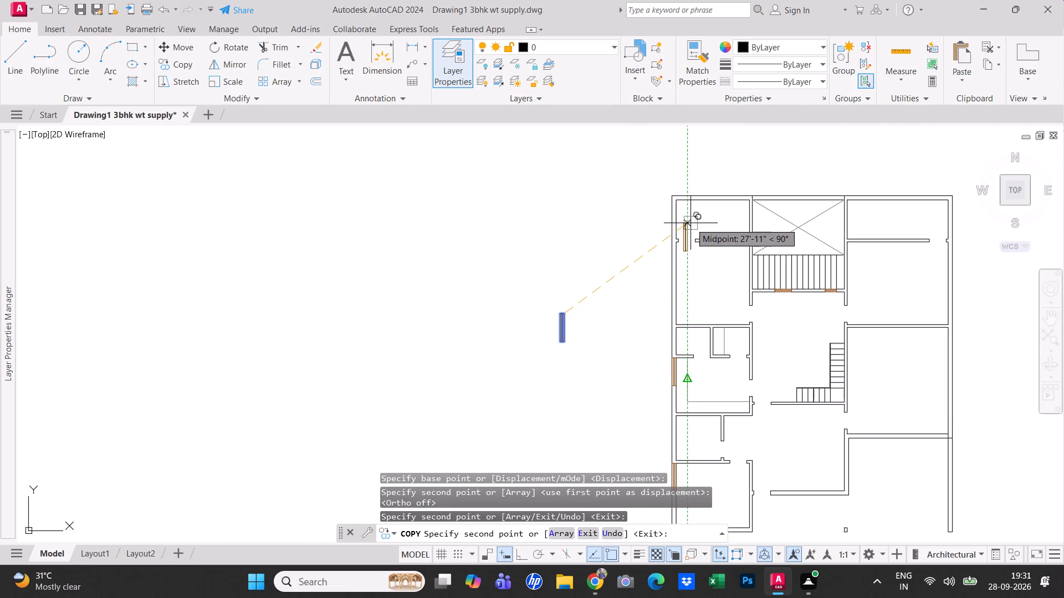
{"action": "scroll", "coordinate": [686, 250], "scroll_direction": "up", "scroll_amount": 2}
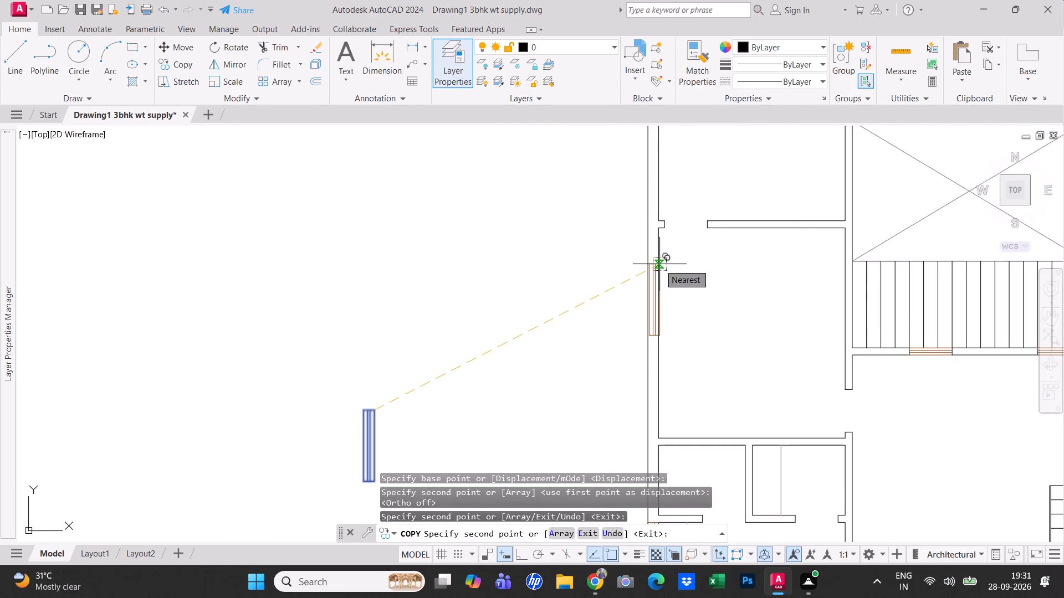
{"action": "left_click", "coordinate": [659, 264]}
Place two window copies in the right outer wall, one at the upper-right room and one at the room below it.
{"action": "middle_click_drag", "start_coordinate": [693, 333], "coordinate": [541, 248]}
{"action": "scroll", "coordinate": [546, 240], "scroll_direction": "down", "scroll_amount": 2}
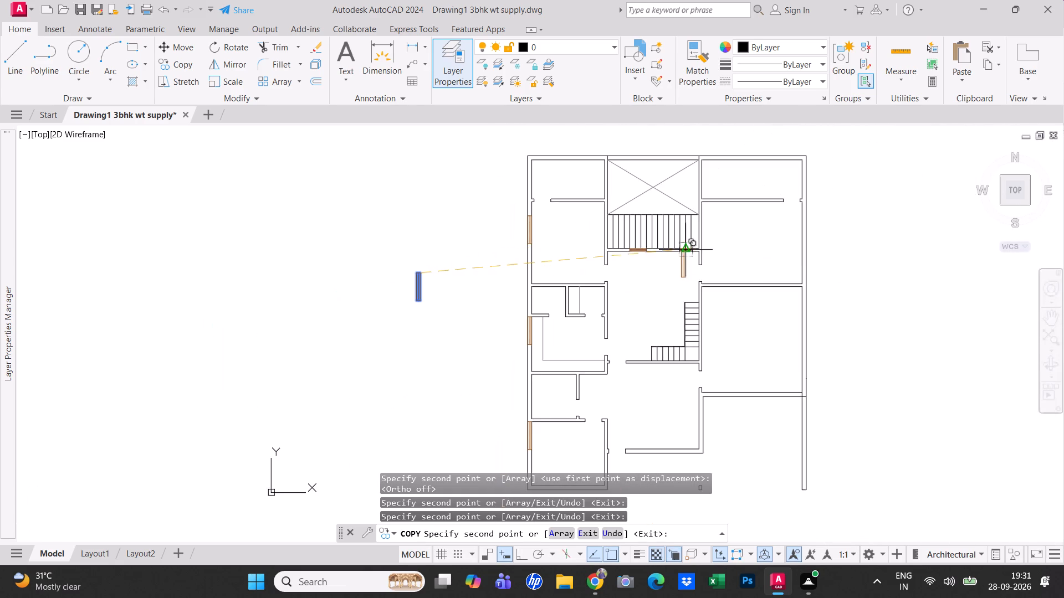
{"action": "scroll", "coordinate": [802, 227], "scroll_direction": "up", "scroll_amount": 1}
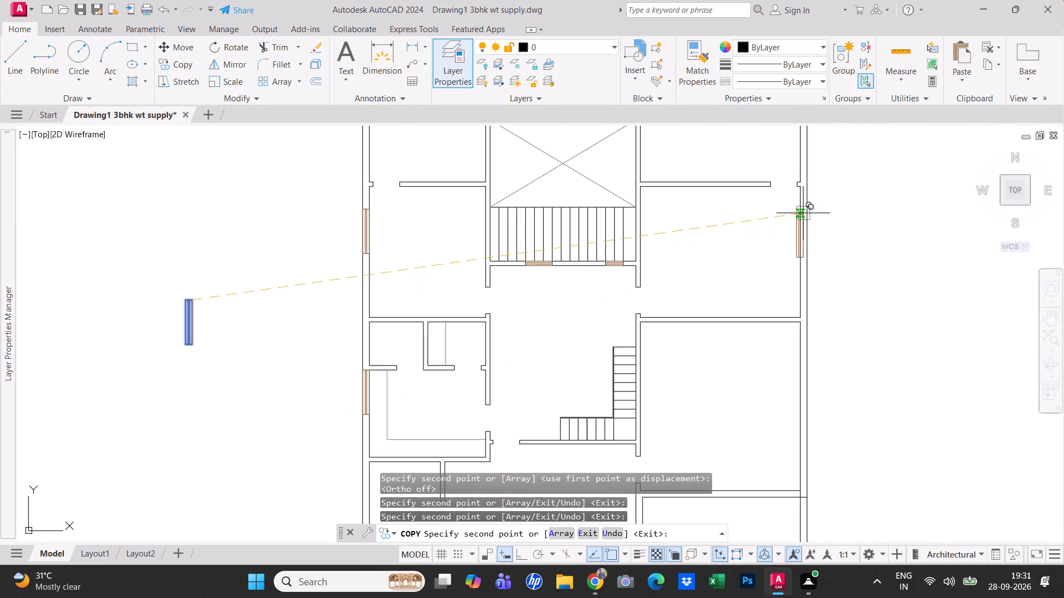
{"action": "scroll", "coordinate": [803, 213], "scroll_direction": "up", "scroll_amount": 1}
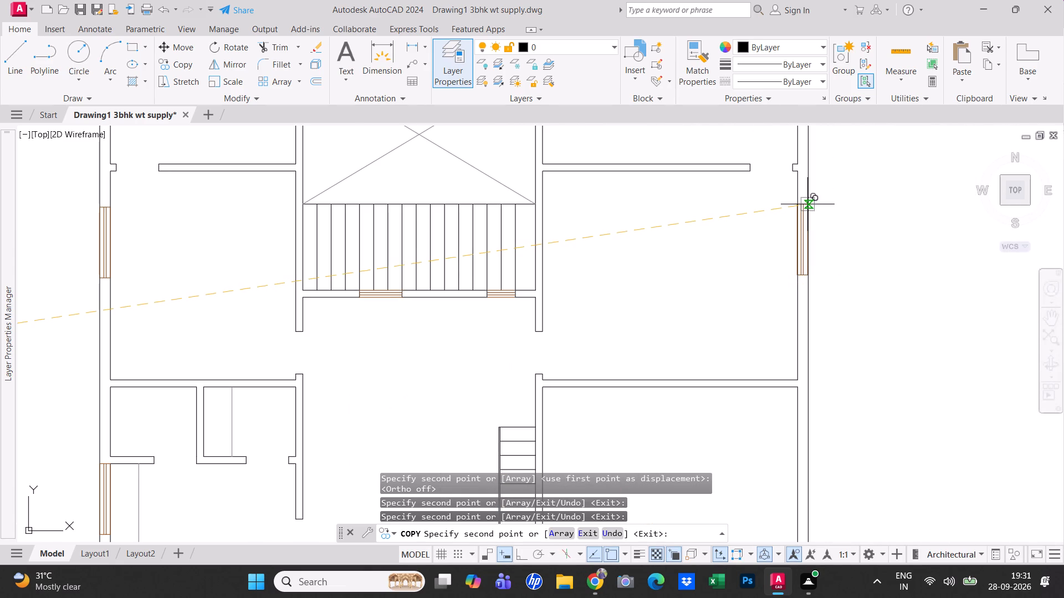
{"action": "left_click", "coordinate": [808, 204]}
{"action": "middle_click_drag", "start_coordinate": [710, 265], "coordinate": [719, 193]}
{"action": "scroll", "coordinate": [713, 222], "scroll_direction": "down", "scroll_amount": 3}
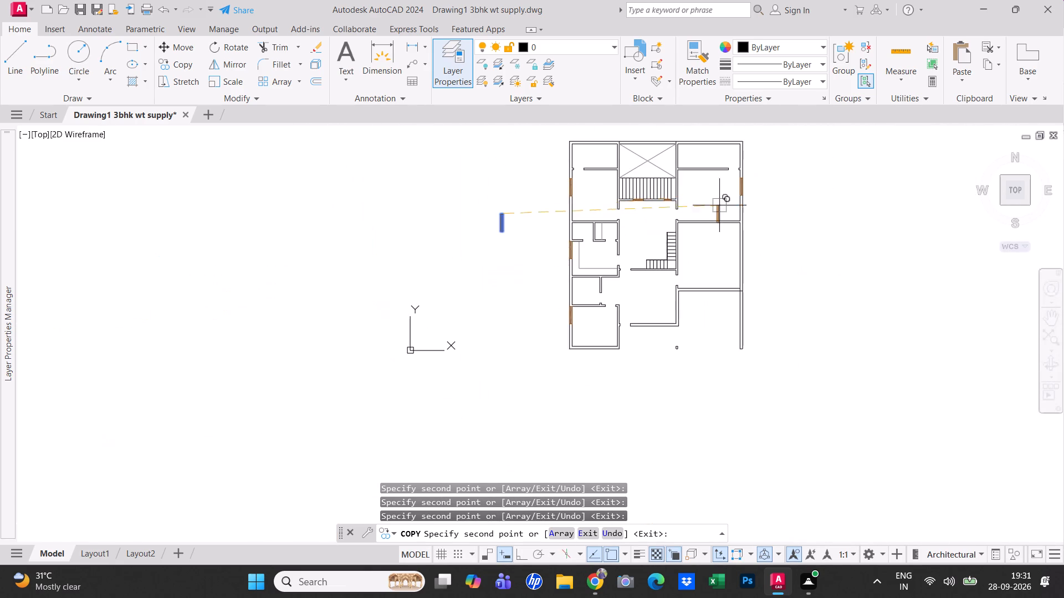
{"action": "scroll", "coordinate": [751, 265], "scroll_direction": "up", "scroll_amount": 1}
{"action": "scroll", "coordinate": [730, 225], "scroll_direction": "up", "scroll_amount": 2}
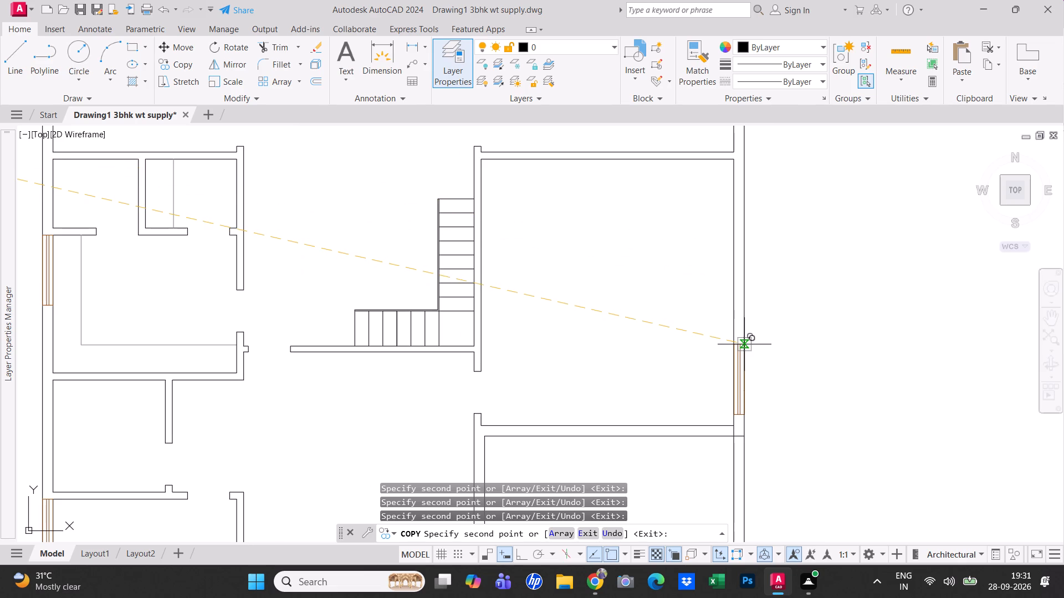
{"action": "left_click", "coordinate": [744, 344]}
Place one spare copy of the window symbol in the empty space below the plan and finish copying.
{"action": "scroll", "coordinate": [769, 361], "scroll_direction": "down", "scroll_amount": 3}
{"action": "middle_click_drag", "start_coordinate": [770, 353], "coordinate": [772, 255]}
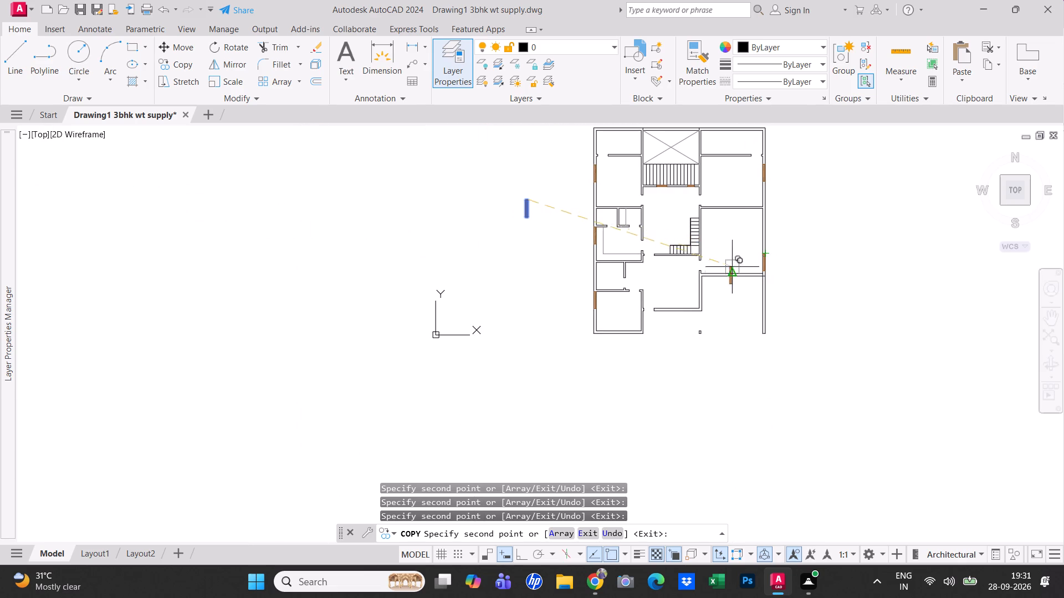
{"action": "scroll", "coordinate": [712, 287], "scroll_direction": "up", "scroll_amount": 1}
{"action": "scroll", "coordinate": [736, 346], "scroll_direction": "down", "scroll_amount": 1}
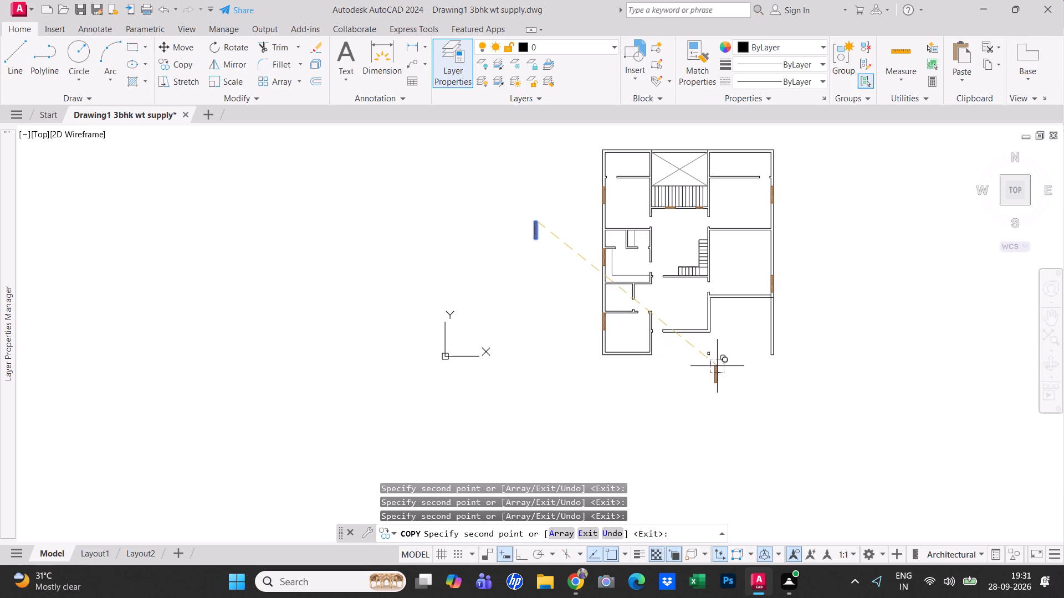
{"action": "scroll", "coordinate": [724, 374], "scroll_direction": "up", "scroll_amount": 1}
{"action": "left_click", "coordinate": [727, 381]}
{"action": "key", "text": "Escape"}
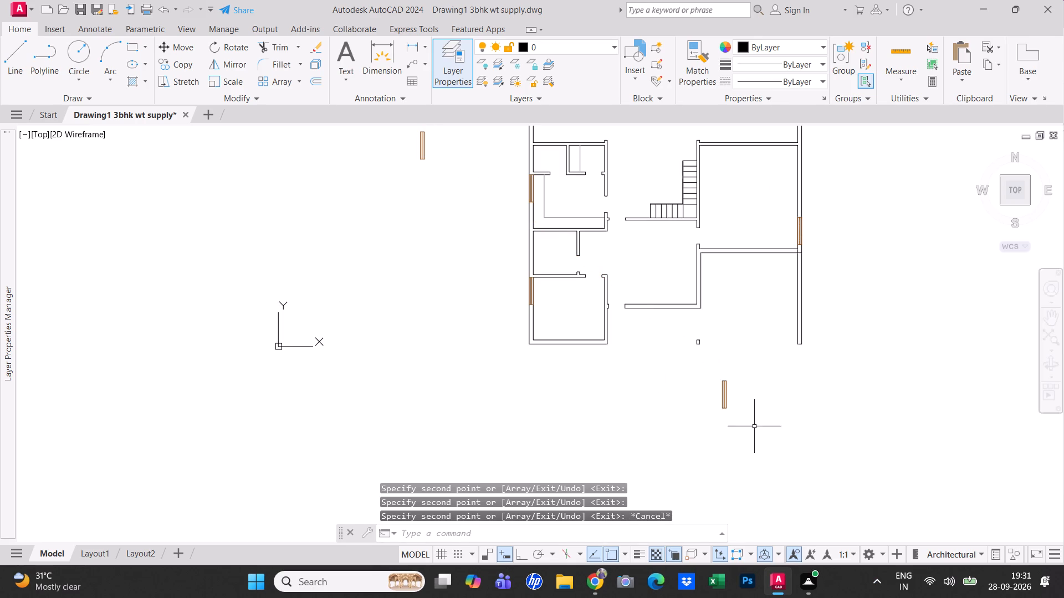
Rotate the spare window symbol below the plan 90° so that it lies horizontally.
{"action": "left_click", "coordinate": [754, 426]}
{"action": "left_click", "coordinate": [693, 355]}
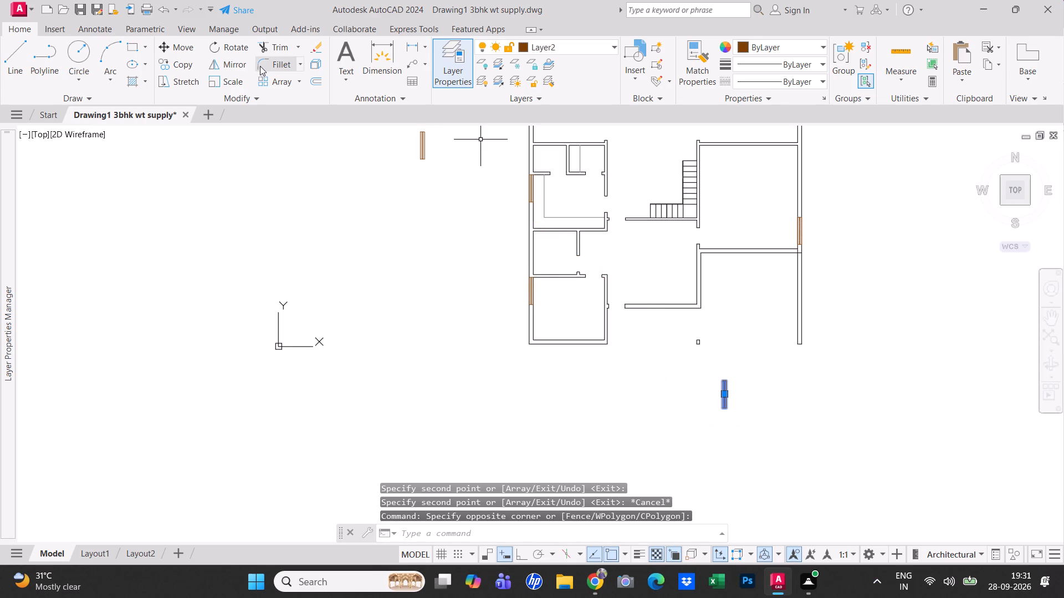
{"action": "left_click", "coordinate": [249, 52]}
{"action": "left_click", "coordinate": [641, 381]}
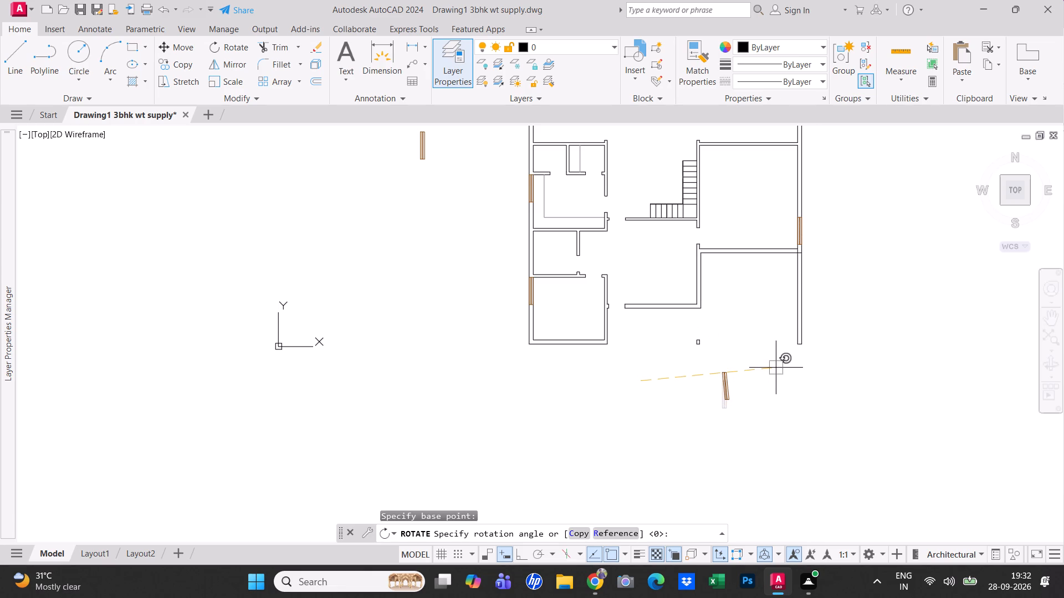
{"action": "key", "text": "F8"}
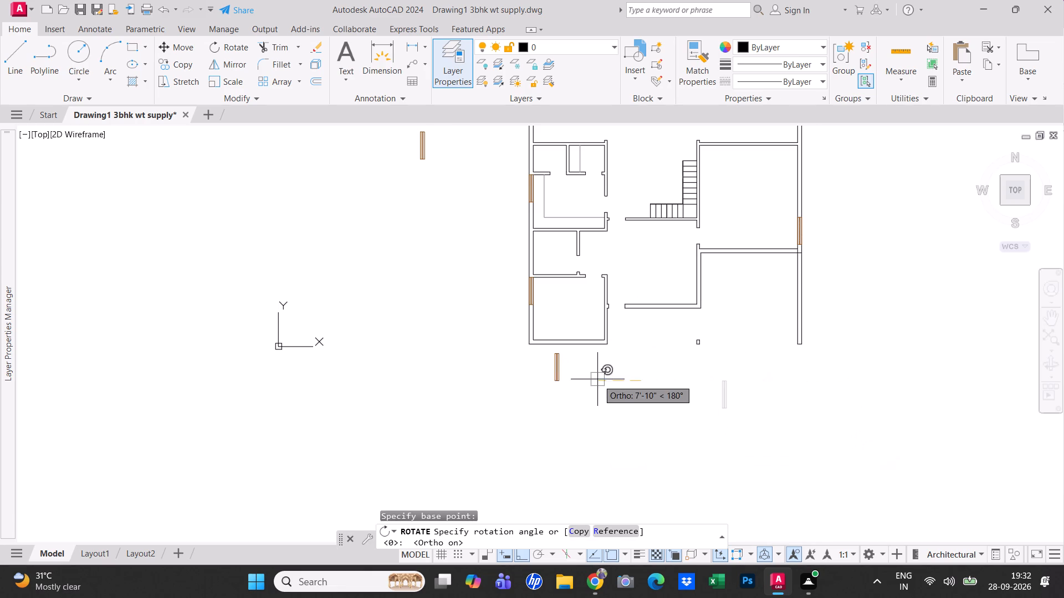
{"action": "left_click", "coordinate": [660, 330]}
{"action": "key", "text": "Escape"}
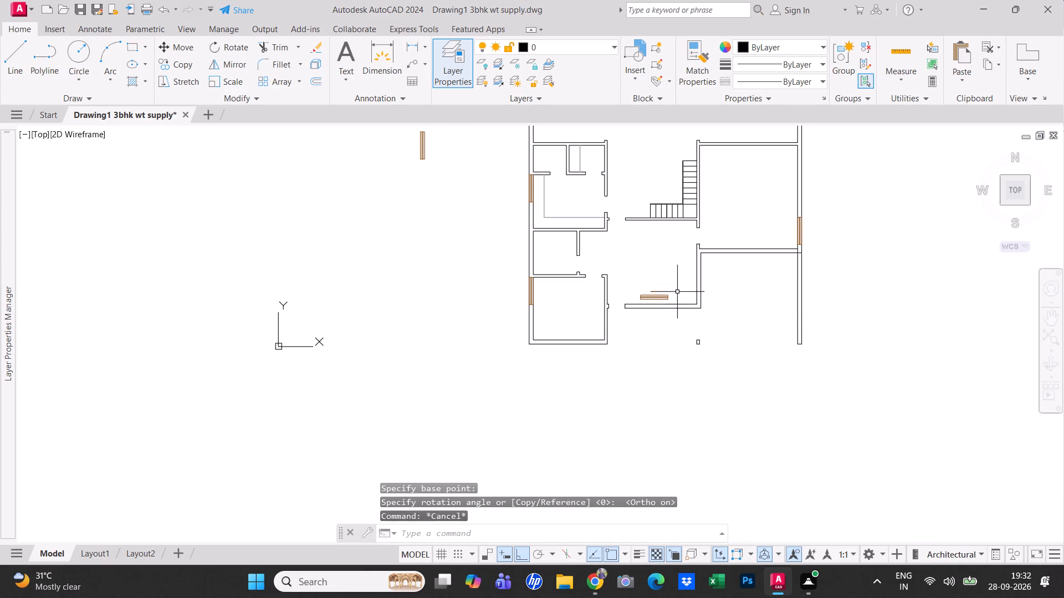
Move the horizontal window symbol straight down into the short front wall beside the bottom-left room's entrance gap.
{"action": "scroll", "coordinate": [661, 299], "scroll_direction": "up", "scroll_amount": 2}
{"action": "left_click", "coordinate": [659, 296]}
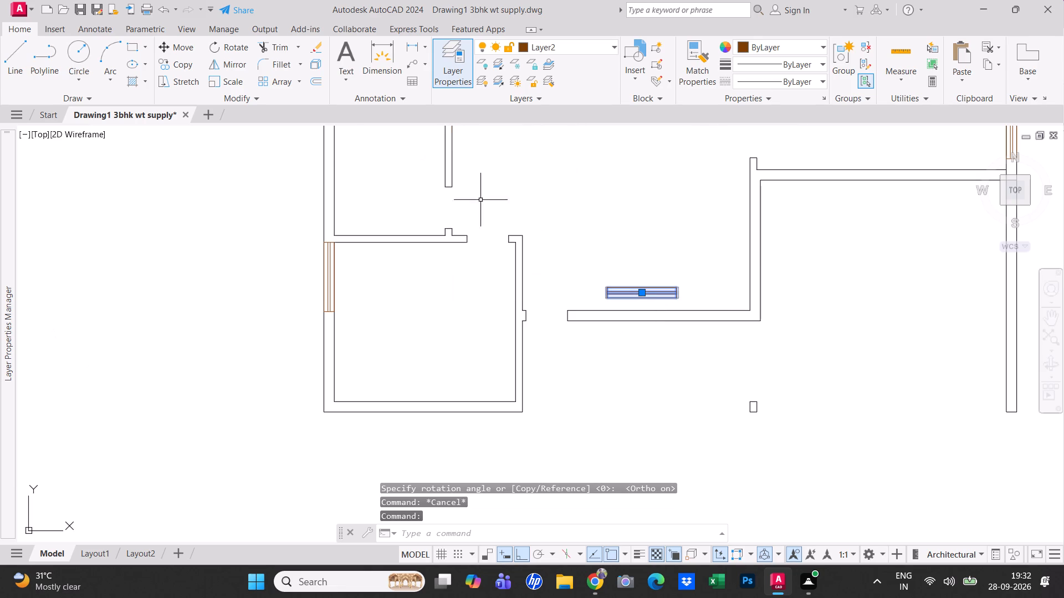
{"action": "left_click", "coordinate": [195, 48]}
{"action": "left_click", "coordinate": [676, 297]}
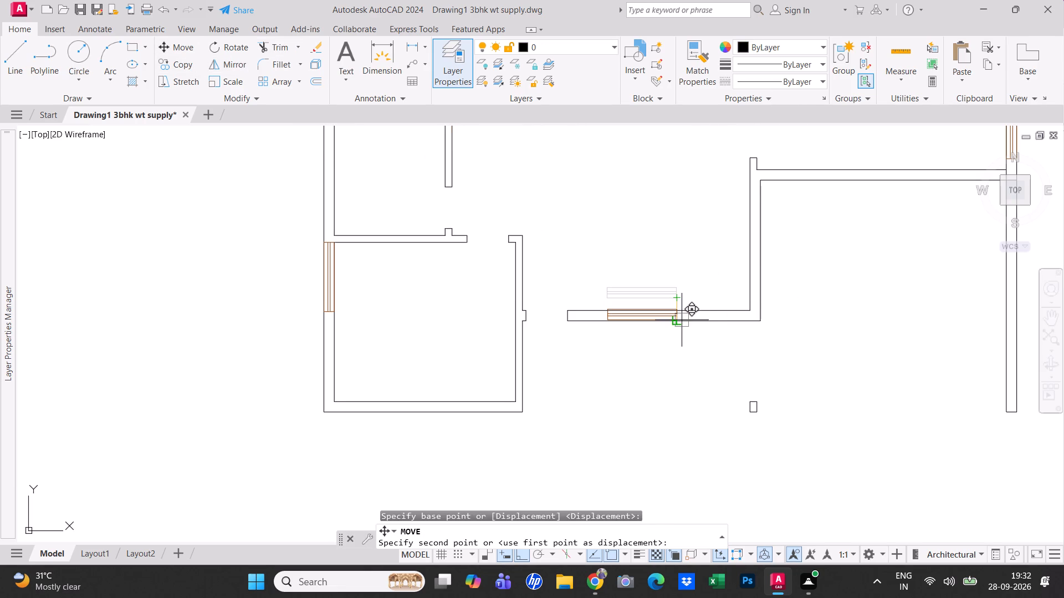
{"action": "scroll", "coordinate": [681, 320], "scroll_direction": "up", "scroll_amount": 3}
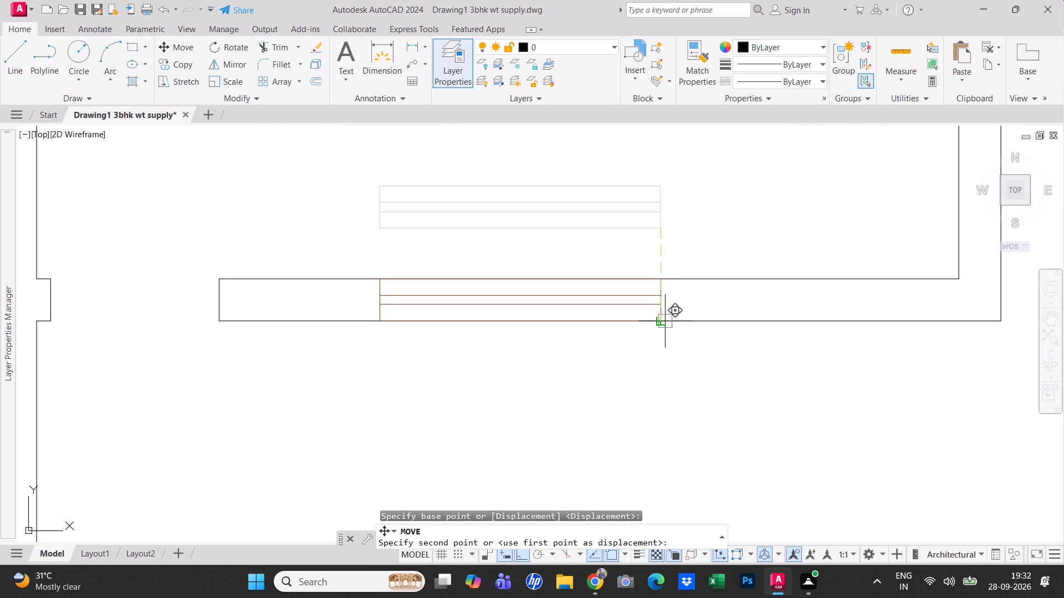
{"action": "left_click", "coordinate": [665, 322]}
{"action": "key", "text": "Escape"}
{"action": "scroll", "coordinate": [694, 339], "scroll_direction": "down", "scroll_amount": 4}
{"action": "key", "text": "Escape"}
Save the drawing.
{"action": "middle_click", "coordinate": [692, 359]}
{"action": "scroll", "coordinate": [692, 359], "scroll_direction": "down", "scroll_amount": 2}
{"action": "scroll", "coordinate": [652, 381], "scroll_direction": "up", "scroll_amount": 1}
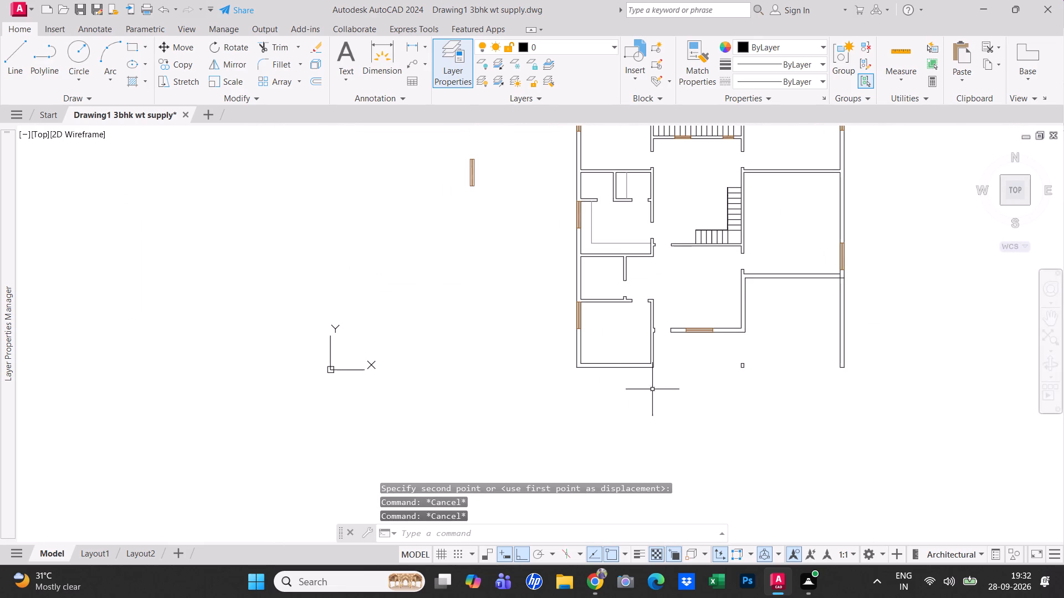
{"action": "scroll", "coordinate": [736, 413], "scroll_direction": "down", "scroll_amount": 1}
{"action": "scroll", "coordinate": [752, 279], "scroll_direction": "up", "scroll_amount": 1}
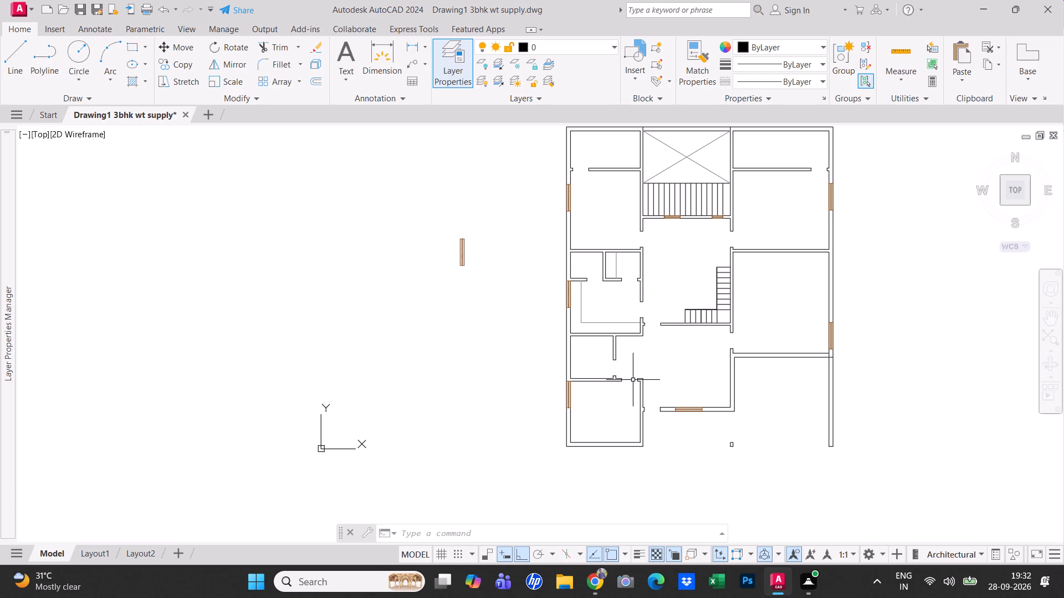
{"action": "key", "text": "Escape"}
{"action": "key", "text": "ctrl+s"}
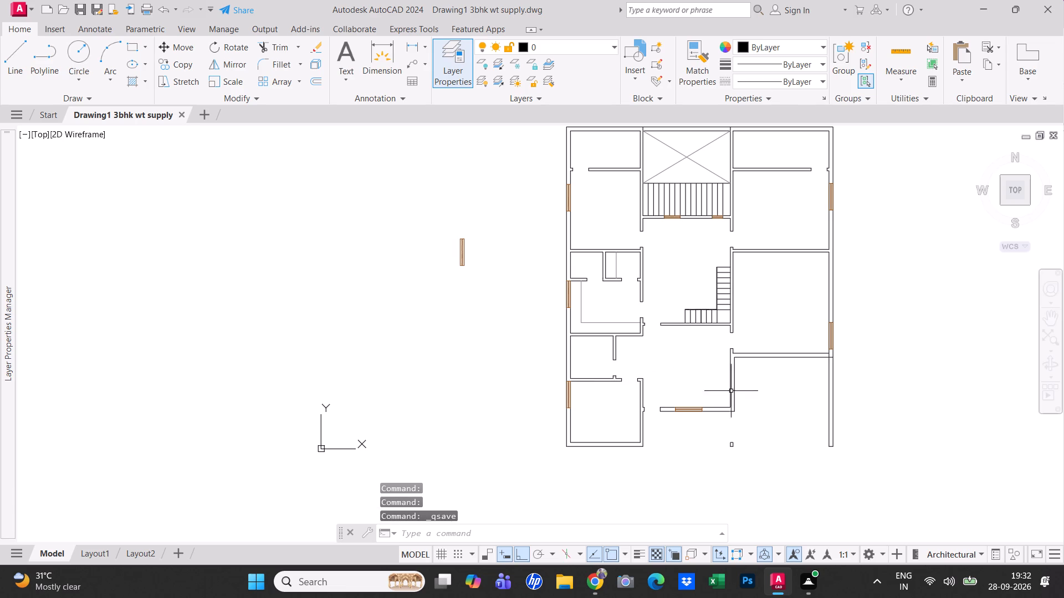
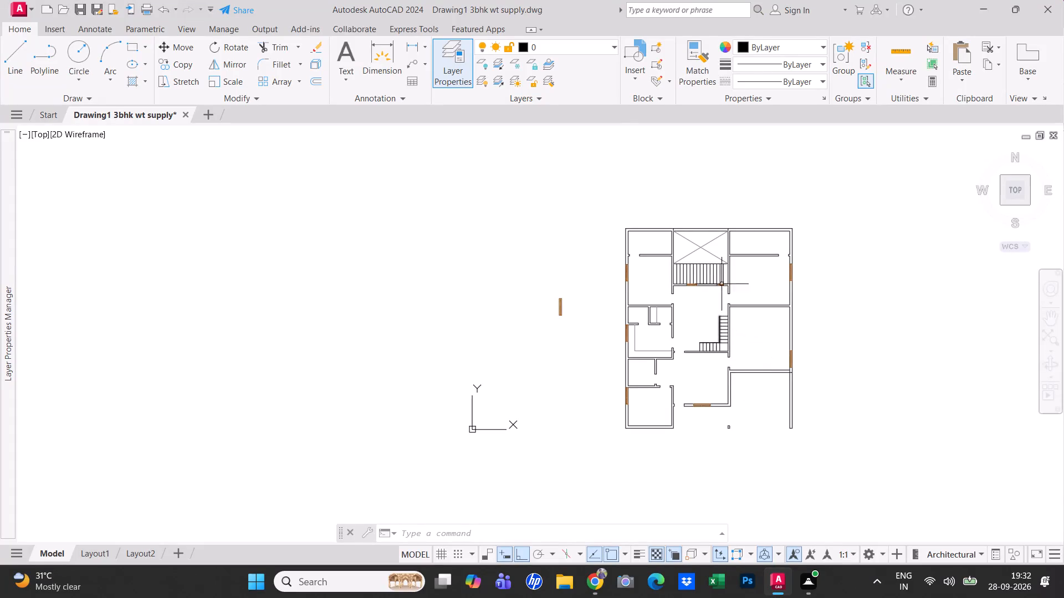
Place single-line text reading HALL horizontally above the floor plan, picking its height freehand.
{"action": "left_click", "coordinate": [347, 71]}
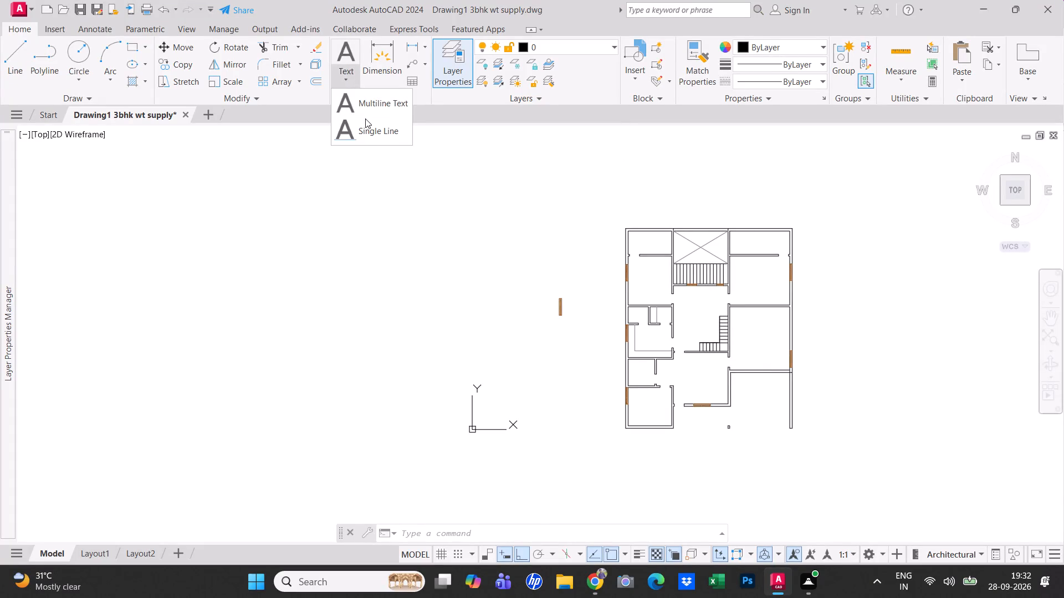
{"action": "left_click", "coordinate": [365, 118]}
{"action": "left_click", "coordinate": [615, 171]}
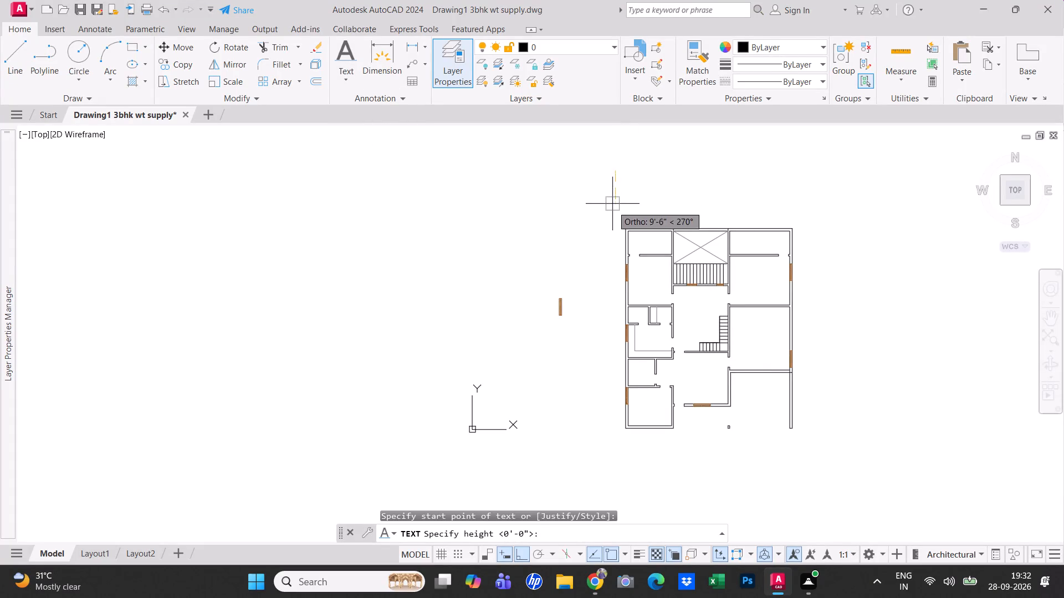
{"action": "left_click", "coordinate": [619, 207]}
{"action": "left_click", "coordinate": [691, 183]}
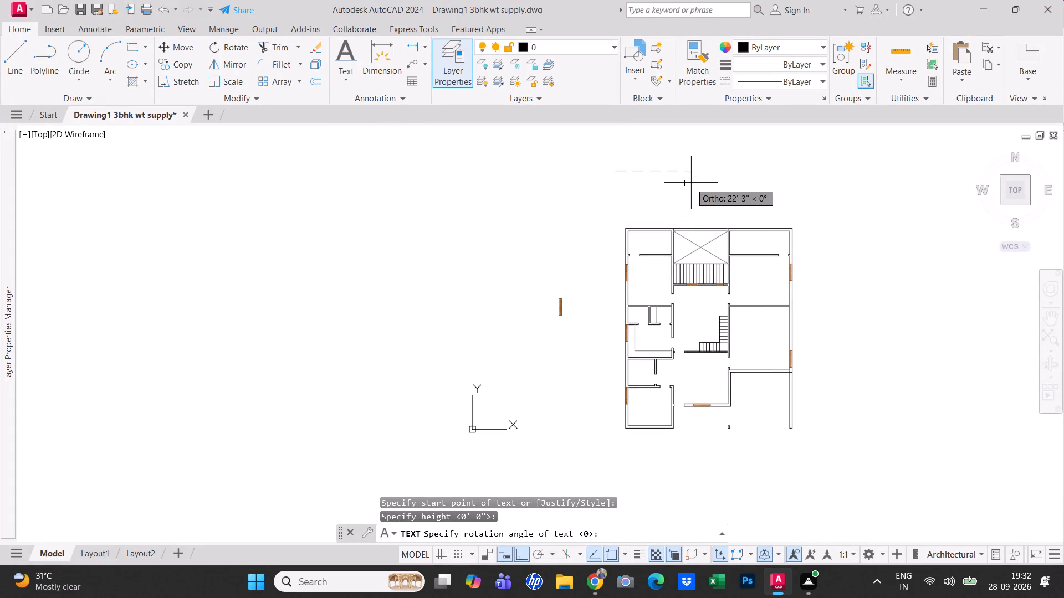
{"action": "scroll", "coordinate": [502, 234], "scroll_direction": "down", "scroll_amount": 1}
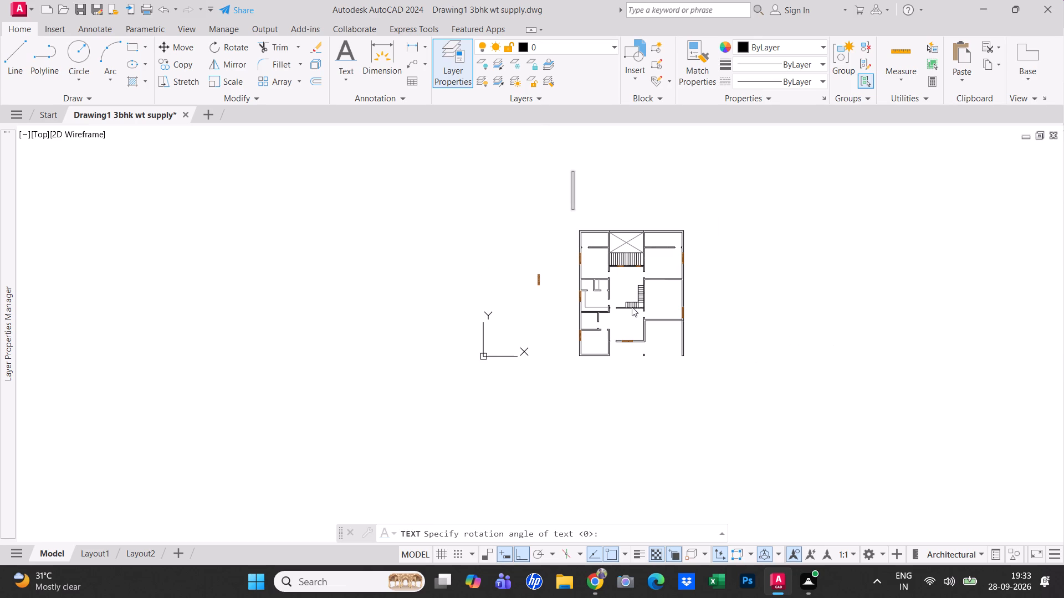
{"action": "scroll", "coordinate": [632, 307], "scroll_direction": "up", "scroll_amount": 1}
{"action": "middle_click_drag", "start_coordinate": [635, 311], "coordinate": [636, 385]}
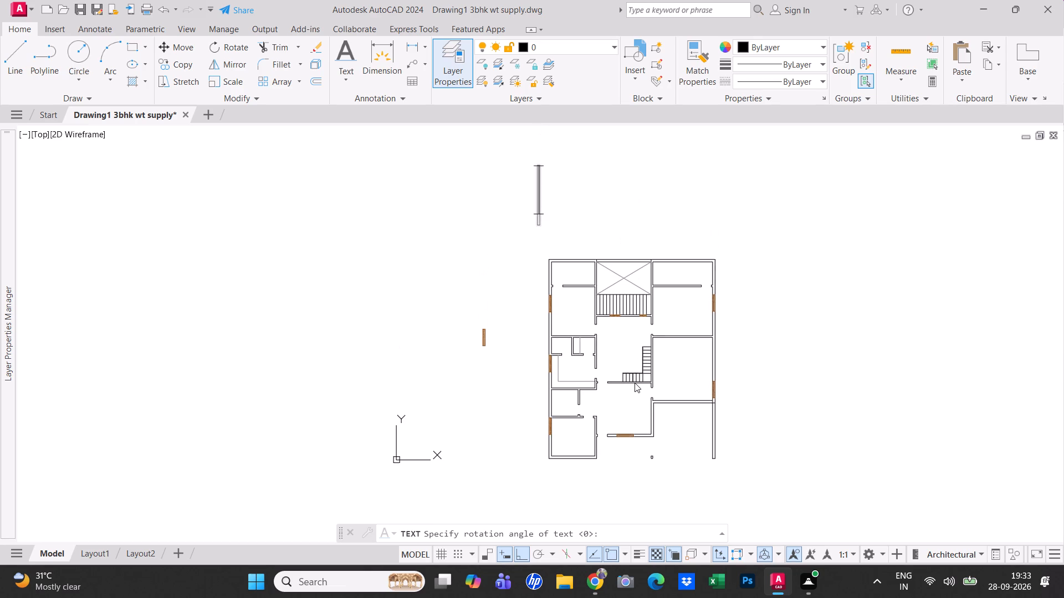
{"action": "type", "text": "hall"}
{"action": "key", "text": "space"}
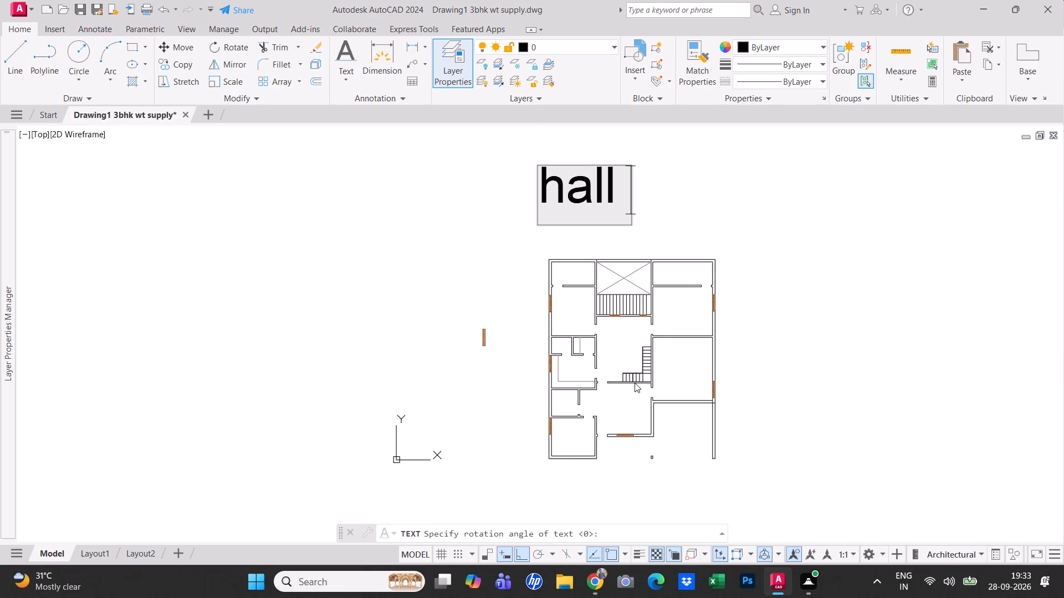
{"action": "key", "text": "BackSpace"}
{"action": "key", "text": "BackSpace"}
{"action": "key", "text": "BackSpace"}
{"action": "key", "text": "BackSpace"}
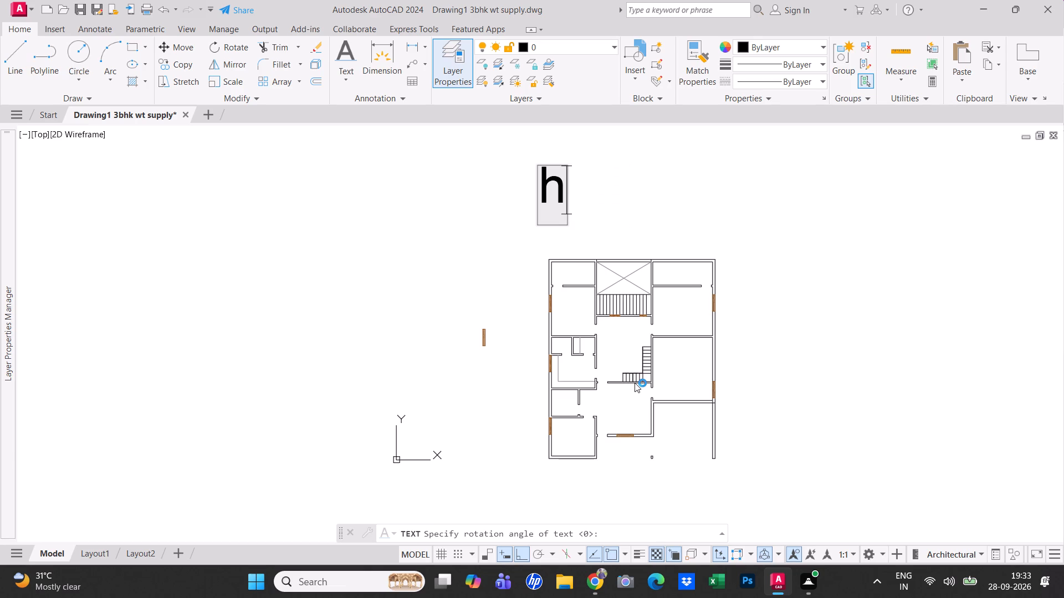
{"action": "type", "text": "HALL"}
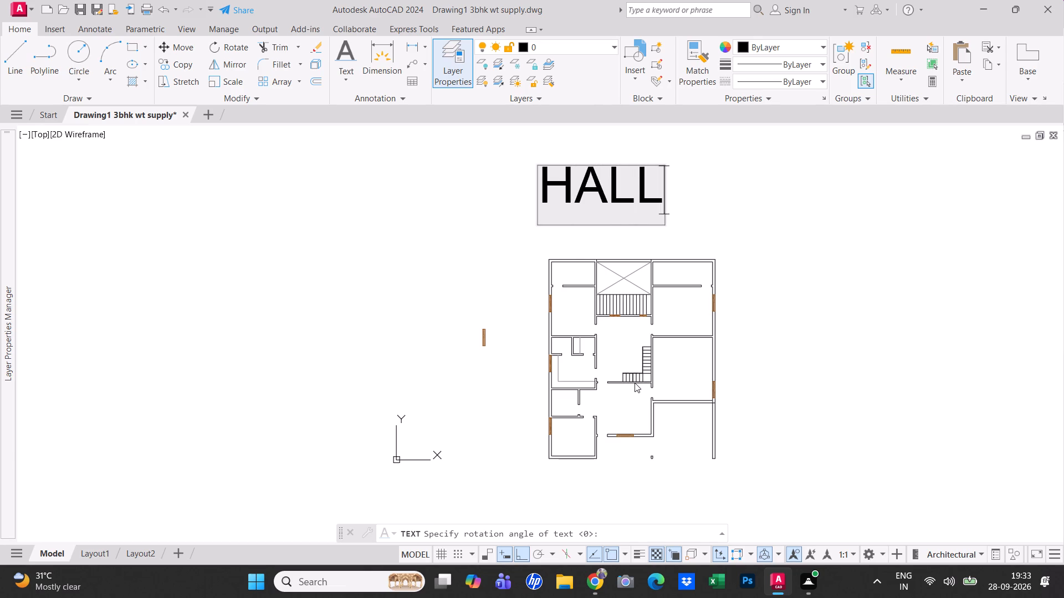
{"action": "left_click", "coordinate": [683, 210]}
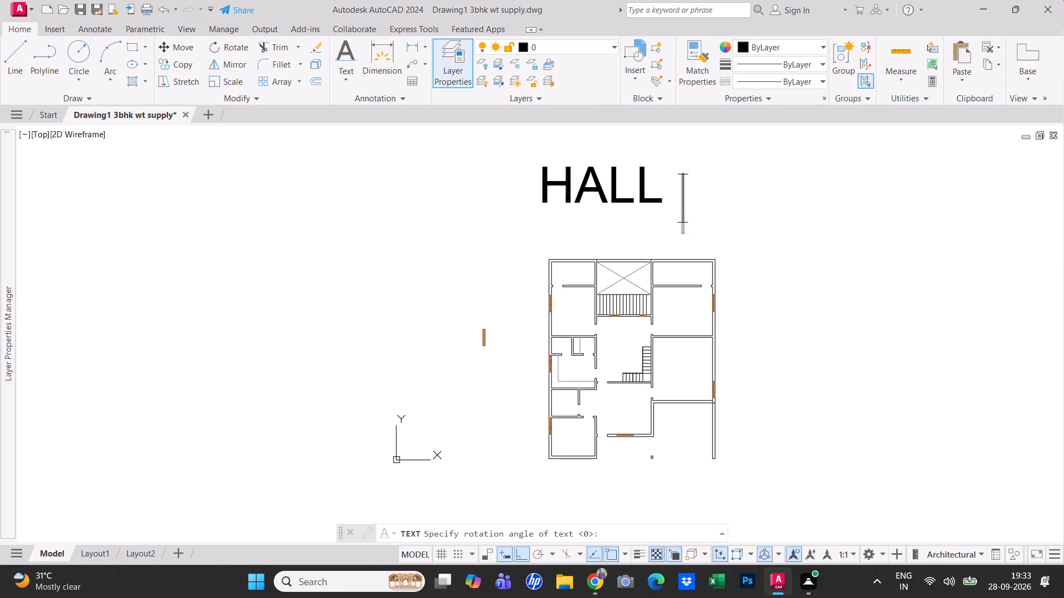
{"action": "key", "text": "Escape"}
Scale the HALL text above the plan down slightly, picking the factor freehand.
{"action": "left_click", "coordinate": [641, 188]}
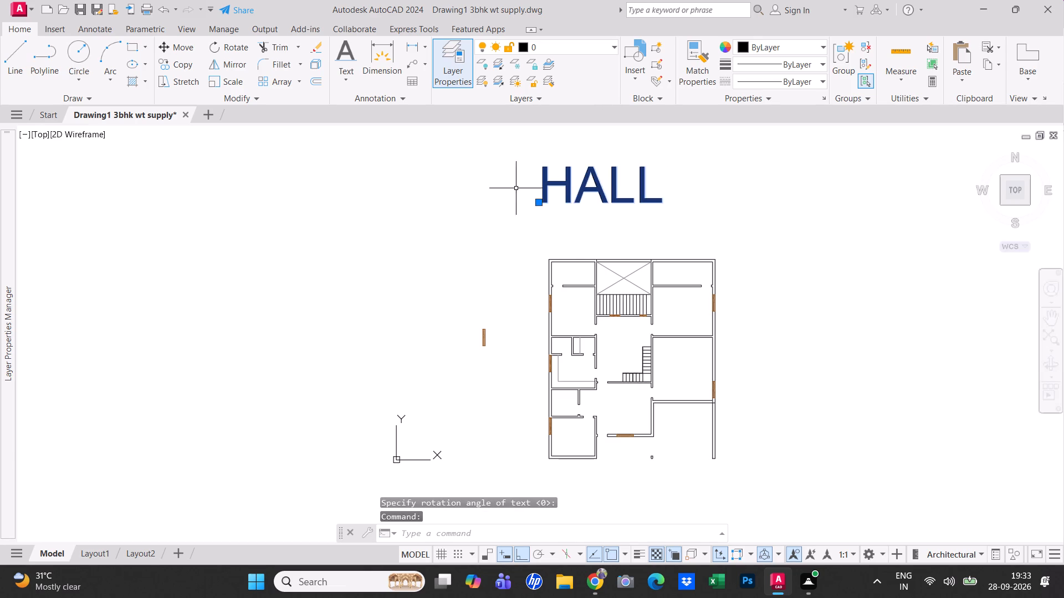
{"action": "right_click", "coordinate": [576, 189]}
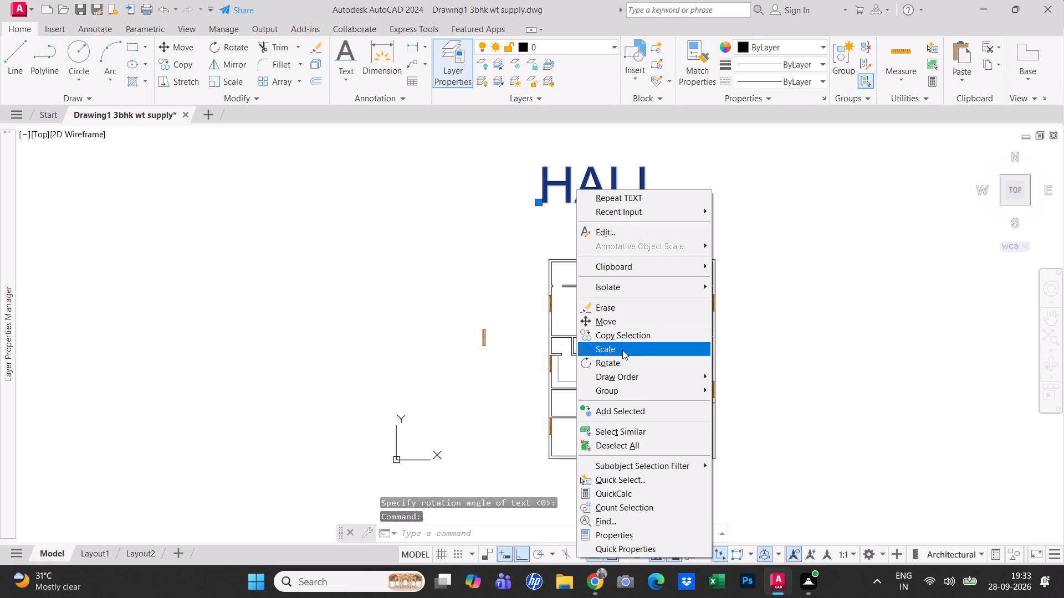
{"action": "left_click", "coordinate": [622, 350]}
{"action": "left_click", "coordinate": [590, 201]}
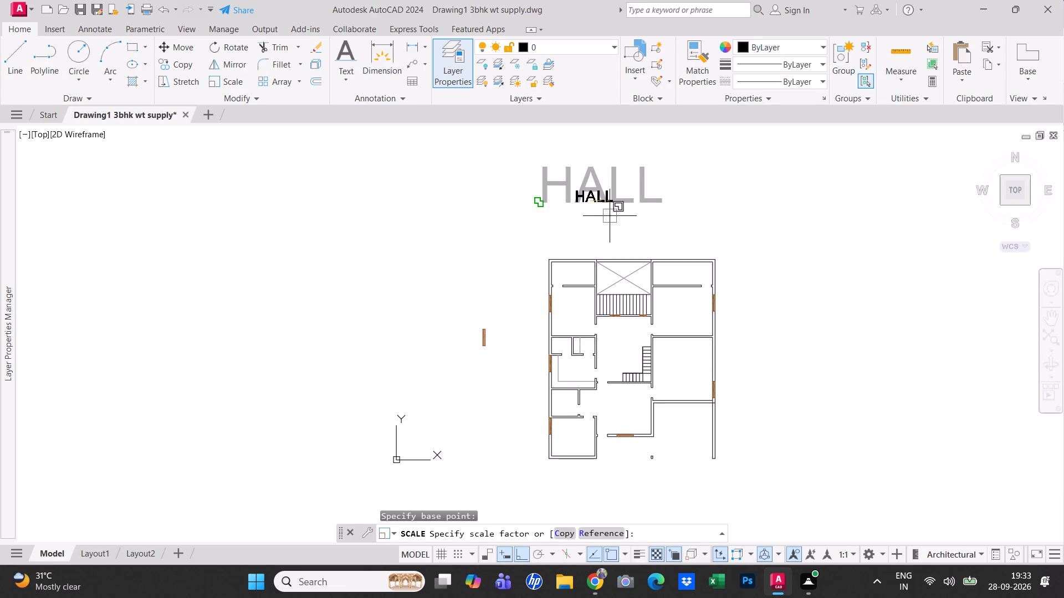
{"action": "left_click", "coordinate": [610, 216]}
{"action": "key", "text": "Escape"}
{"action": "scroll", "coordinate": [603, 221], "scroll_direction": "down", "scroll_amount": 1}
{"action": "middle_click_drag", "start_coordinate": [598, 216], "coordinate": [581, 186]}
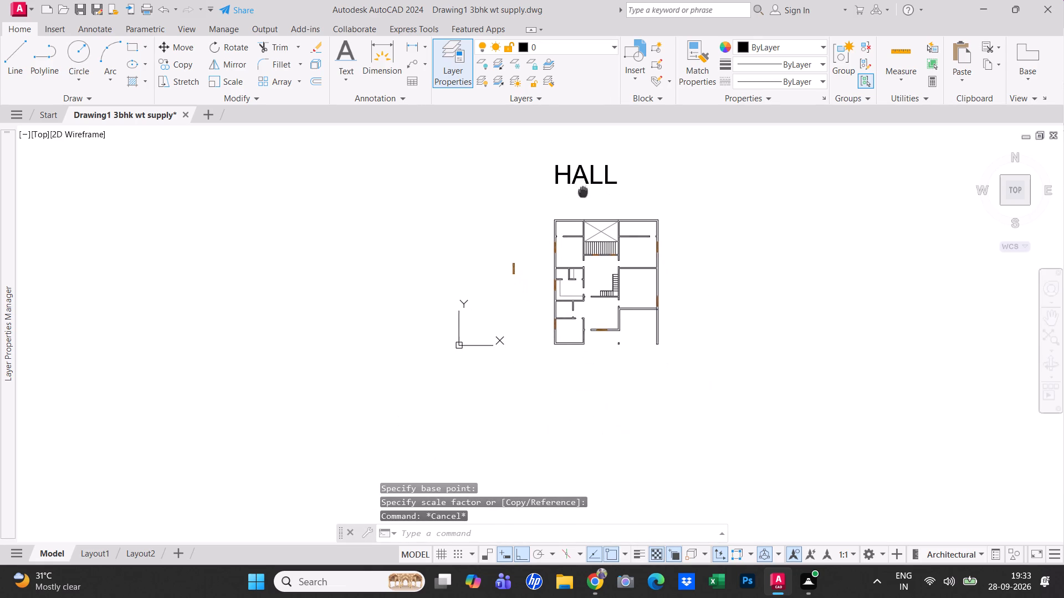
{"action": "middle_click_drag", "start_coordinate": [581, 186], "coordinate": [579, 179]}
Scale the HALL text down again, picking the factor freehand, to a size that fits inside a room.
{"action": "left_click", "coordinate": [577, 164]}
{"action": "right_click", "coordinate": [577, 164]}
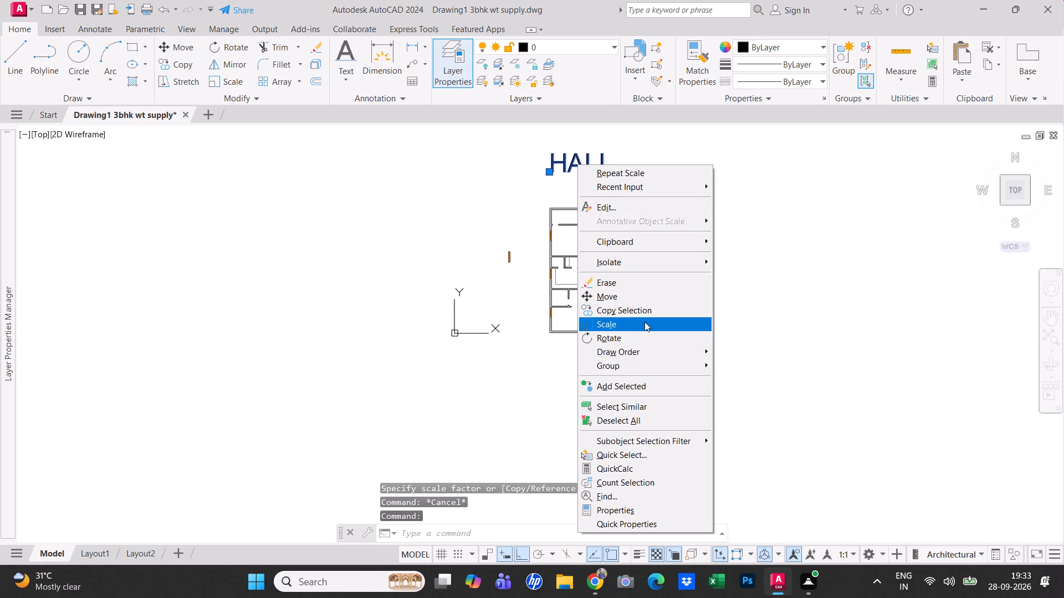
{"action": "left_click", "coordinate": [644, 322]}
{"action": "left_click", "coordinate": [577, 152]}
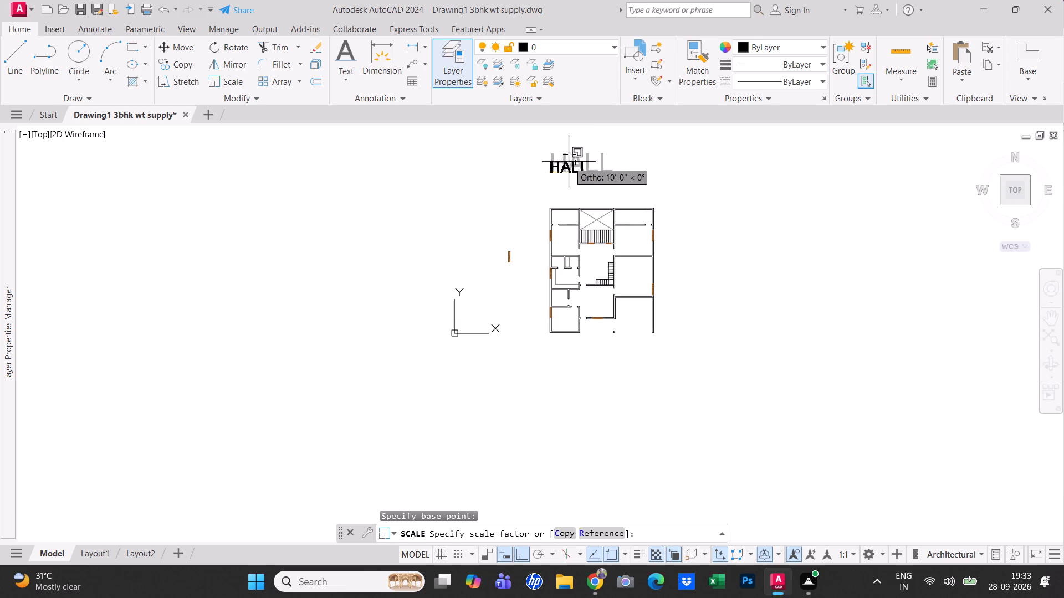
{"action": "scroll", "coordinate": [557, 173], "scroll_direction": "up", "scroll_amount": 3}
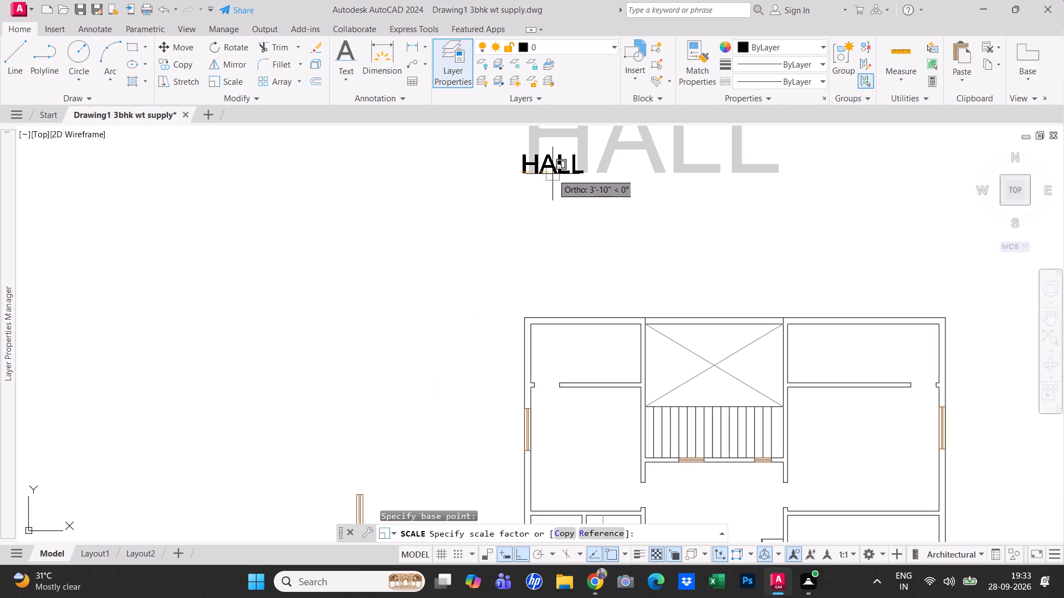
{"action": "left_click", "coordinate": [548, 174]}
{"action": "scroll", "coordinate": [555, 191], "scroll_direction": "down", "scroll_amount": 3}
{"action": "scroll", "coordinate": [553, 202], "scroll_direction": "up", "scroll_amount": 1}
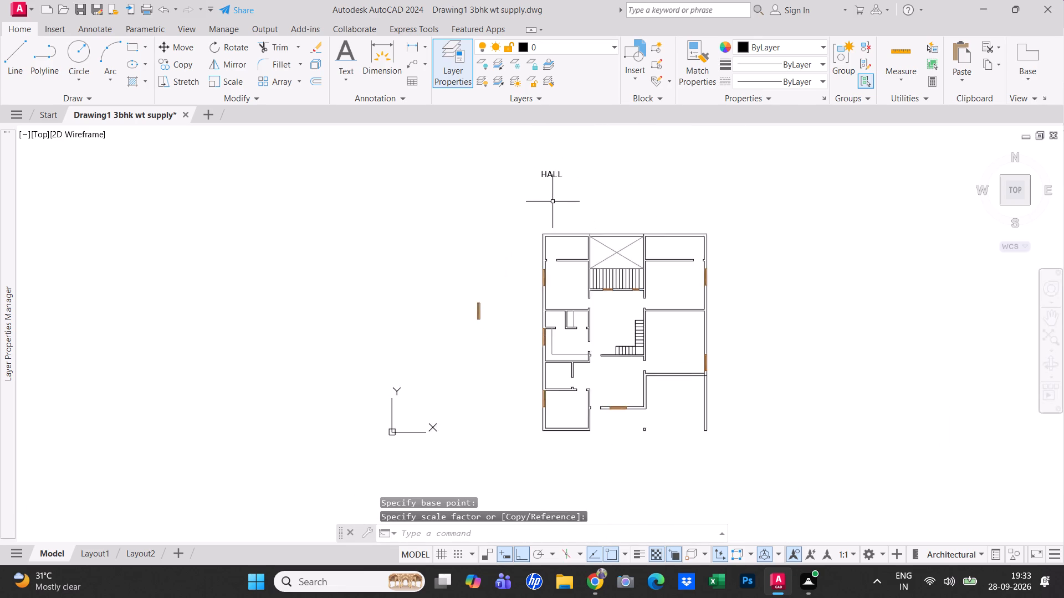
Copy the HALL label with Ortho off into the four northern rooms, two on each side of the staircase.
{"action": "scroll", "coordinate": [553, 202], "scroll_direction": "up", "scroll_amount": 1}
{"action": "left_click", "coordinate": [553, 163]}
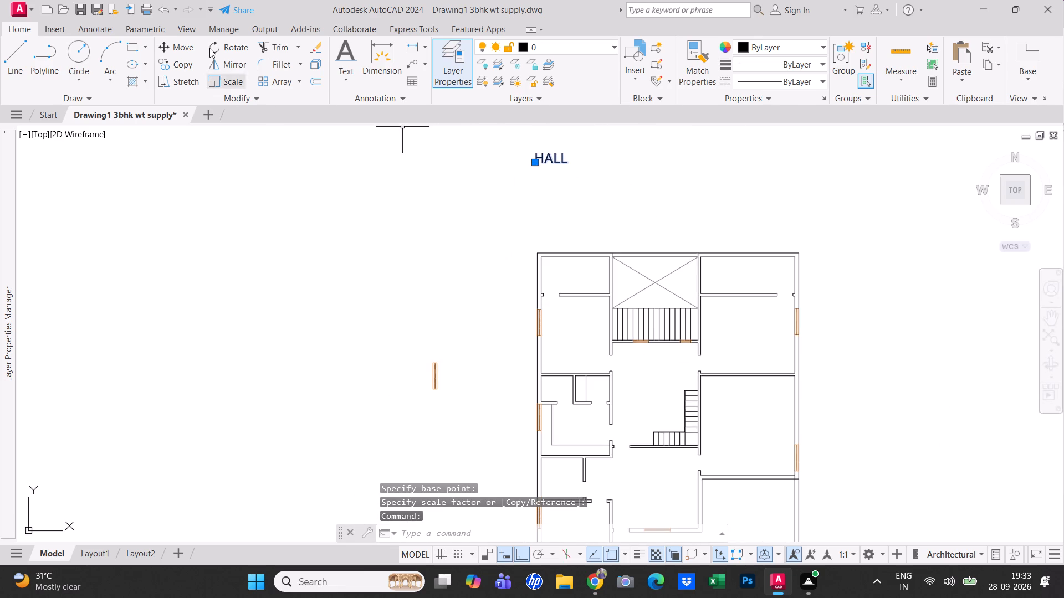
{"action": "left_click", "coordinate": [183, 69]}
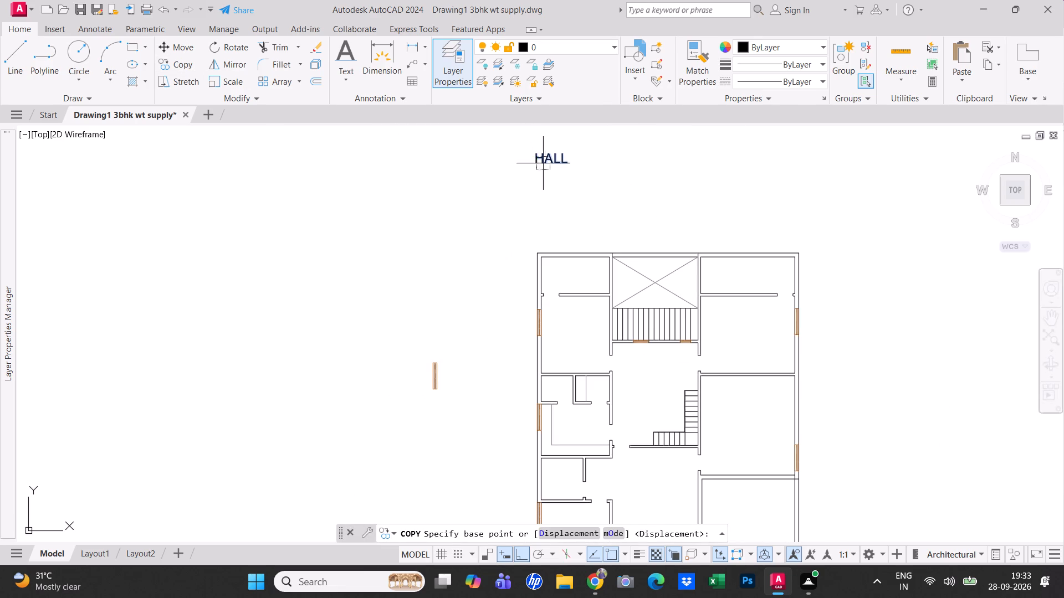
{"action": "left_click", "coordinate": [544, 158]}
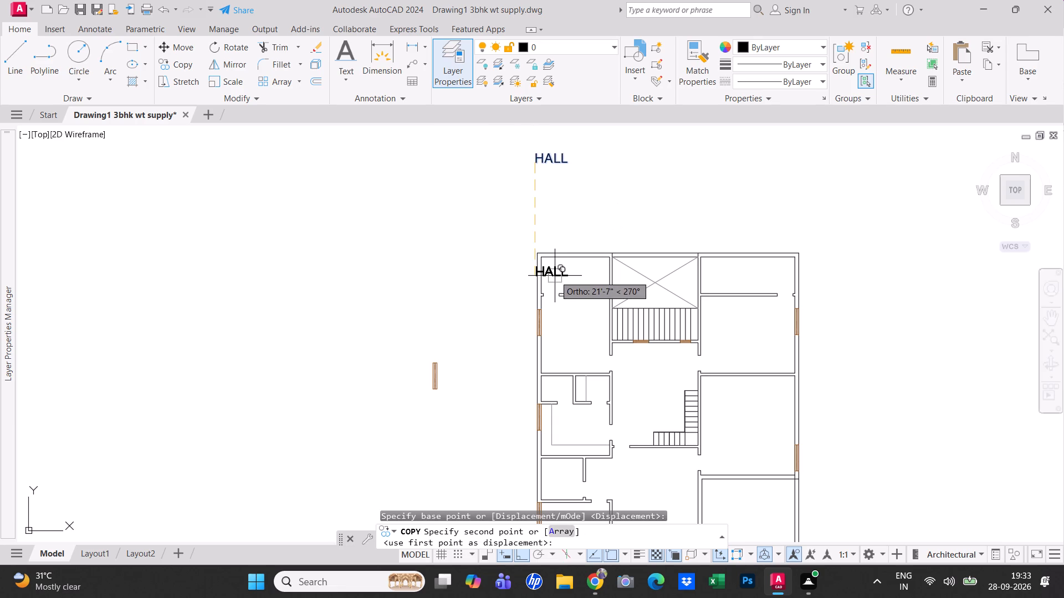
{"action": "key", "text": "F8"}
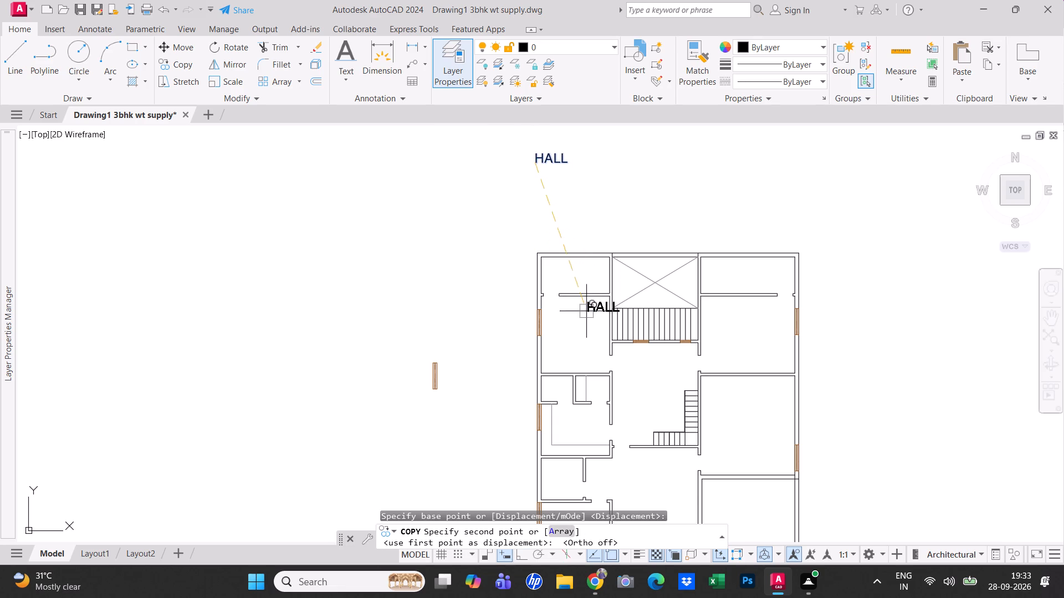
{"action": "scroll", "coordinate": [582, 321], "scroll_direction": "up", "scroll_amount": 1}
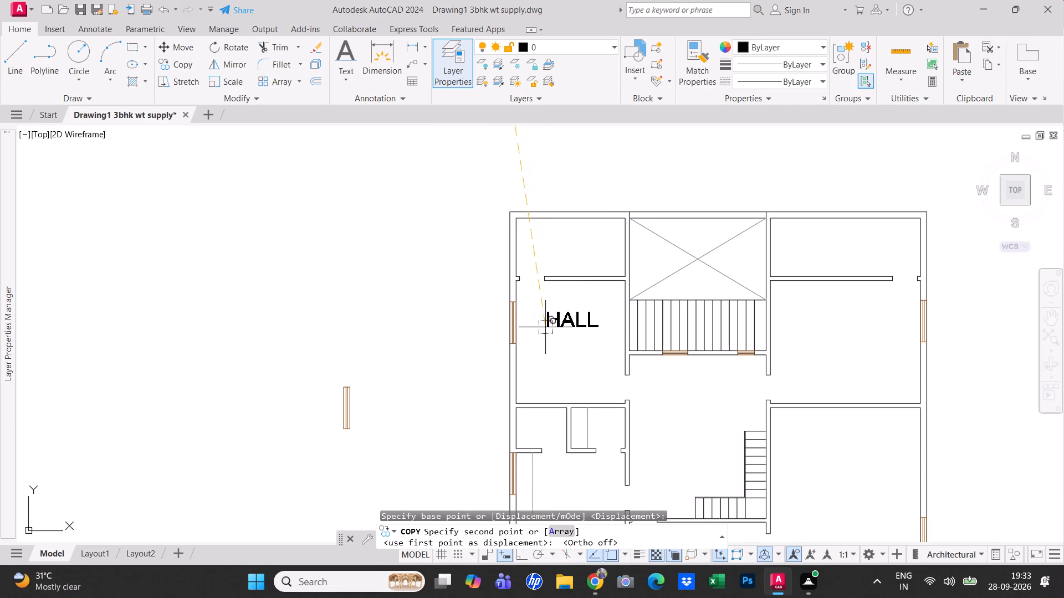
{"action": "left_click", "coordinate": [545, 327]}
{"action": "left_click", "coordinate": [552, 254]}
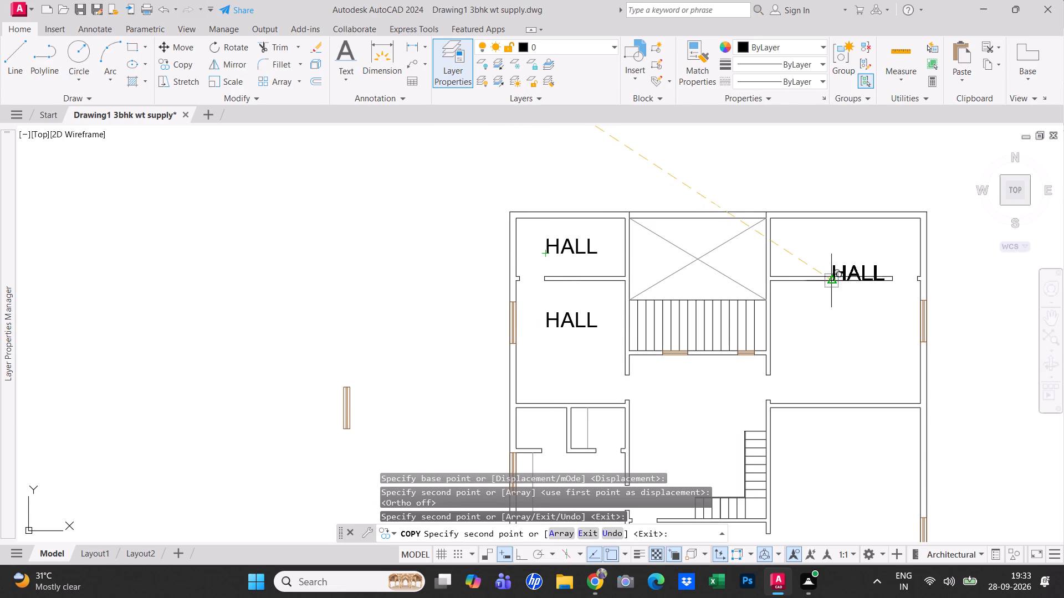
{"action": "left_click", "coordinate": [819, 257]}
{"action": "left_click", "coordinate": [816, 333]}
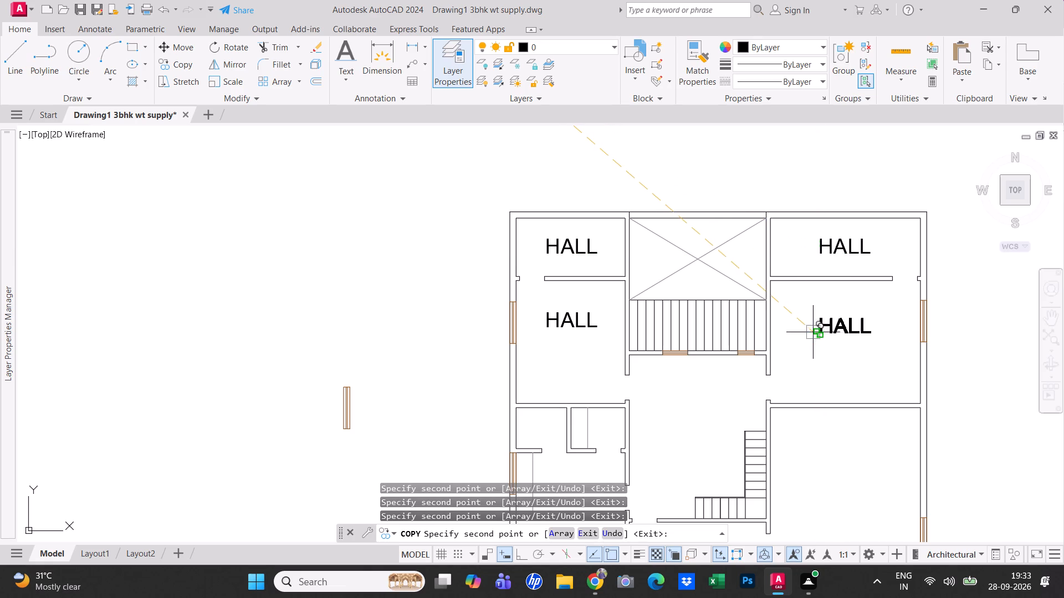
Place further HALL copies in the central stair area, the counter room, the east room and the three southern rooms.
{"action": "middle_click_drag", "start_coordinate": [810, 324], "coordinate": [768, 163]}
{"action": "left_click", "coordinate": [636, 269]}
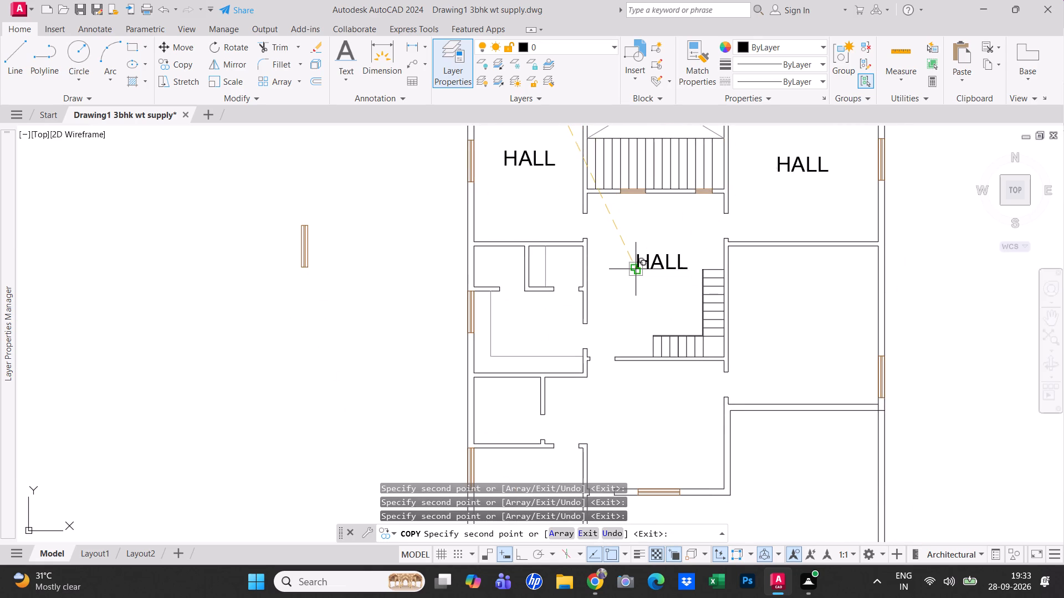
{"action": "left_click", "coordinate": [516, 330]}
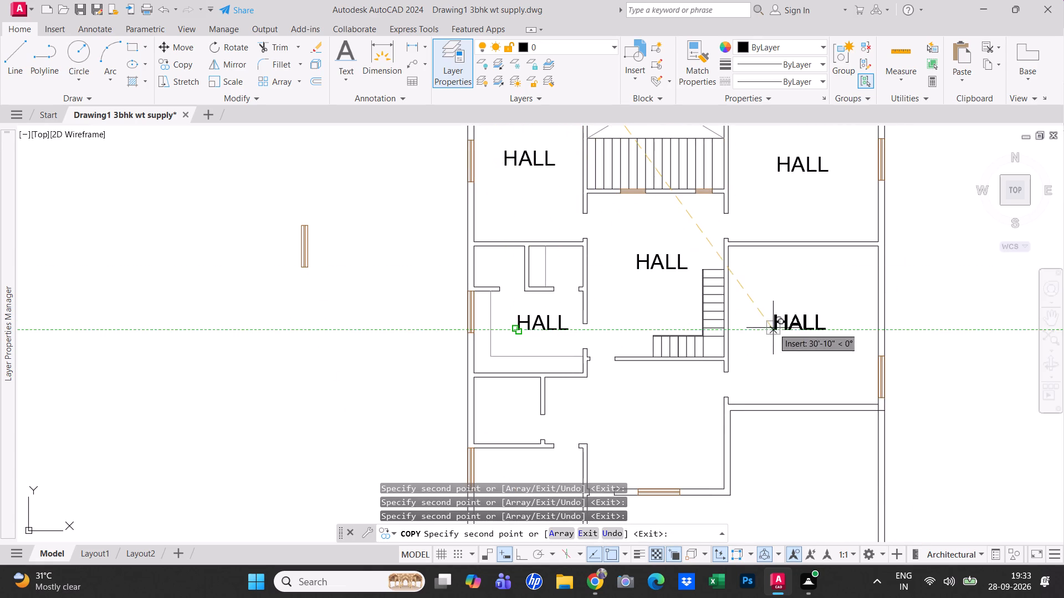
{"action": "left_click", "coordinate": [773, 328]}
{"action": "middle_click_drag", "start_coordinate": [755, 326], "coordinate": [736, 176]}
{"action": "left_click", "coordinate": [617, 287]}
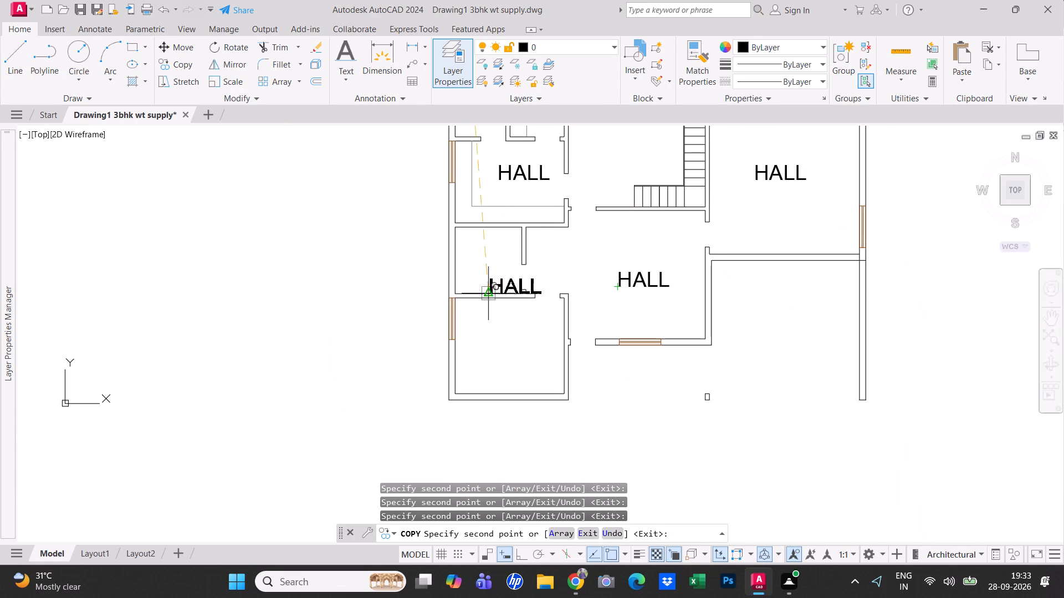
{"action": "left_click", "coordinate": [466, 262]}
{"action": "left_click", "coordinate": [480, 341]}
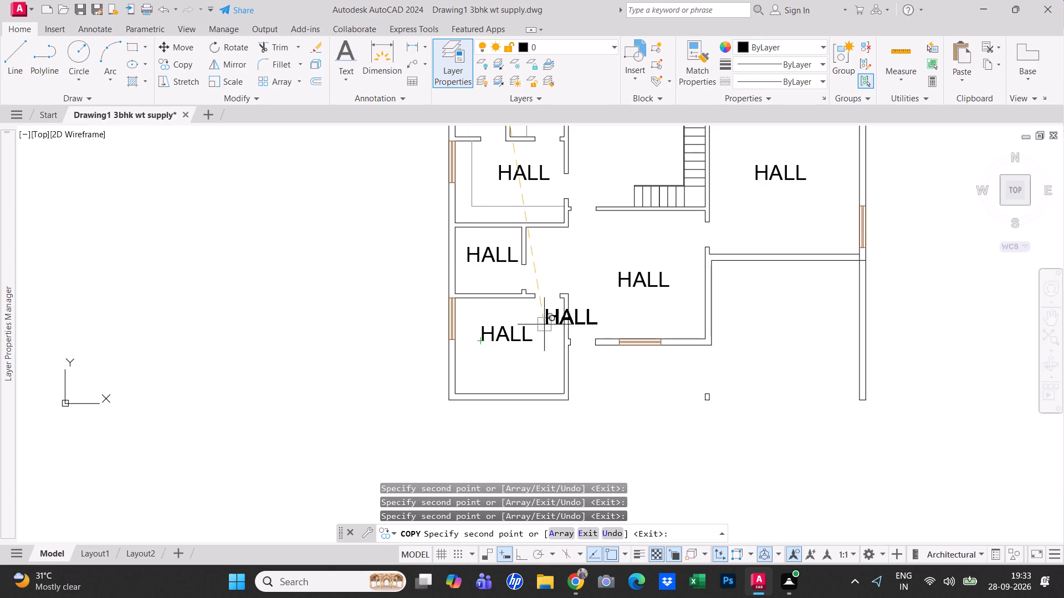
{"action": "key", "text": "Escape"}
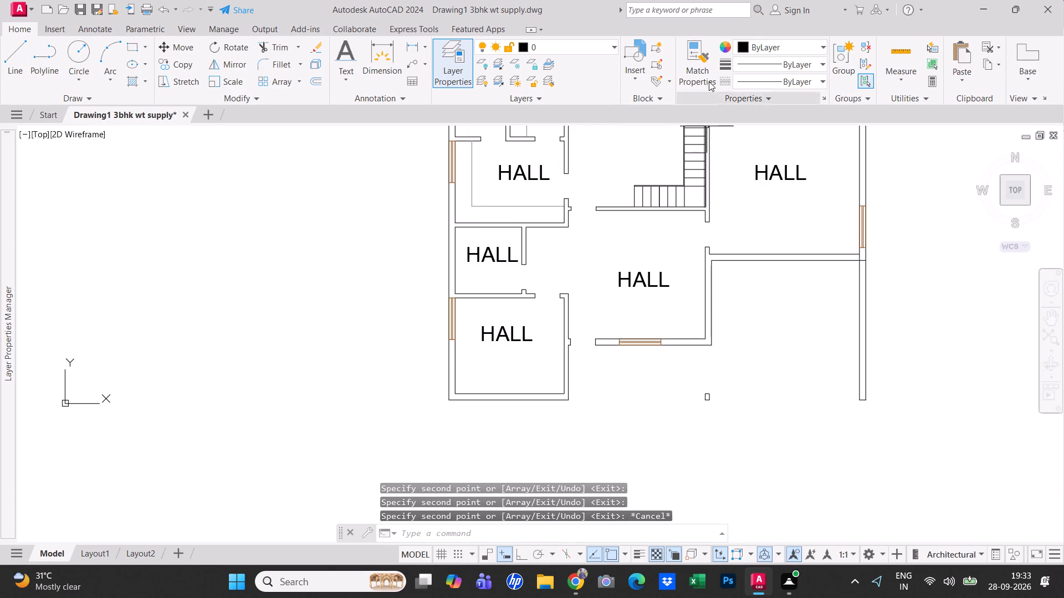
{"action": "key", "text": "Escape"}
Scale down the HALL label in the southern middle room, picking a smaller size freehand.
{"action": "scroll", "coordinate": [640, 285], "scroll_direction": "down", "scroll_amount": 3}
{"action": "scroll", "coordinate": [640, 282], "scroll_direction": "up", "scroll_amount": 2}
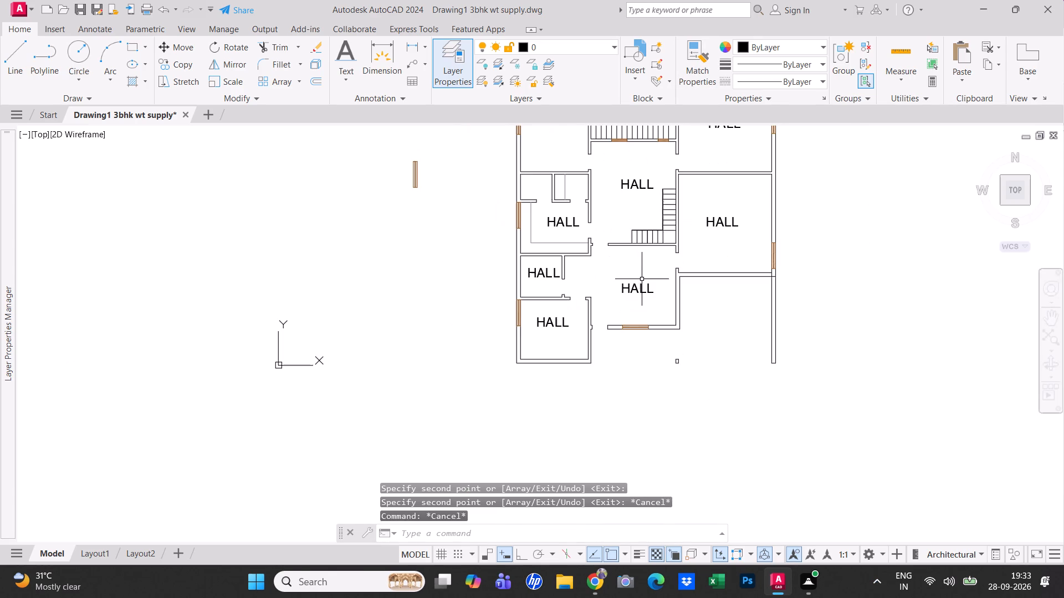
{"action": "left_click", "coordinate": [643, 290]}
{"action": "right_click", "coordinate": [643, 288]}
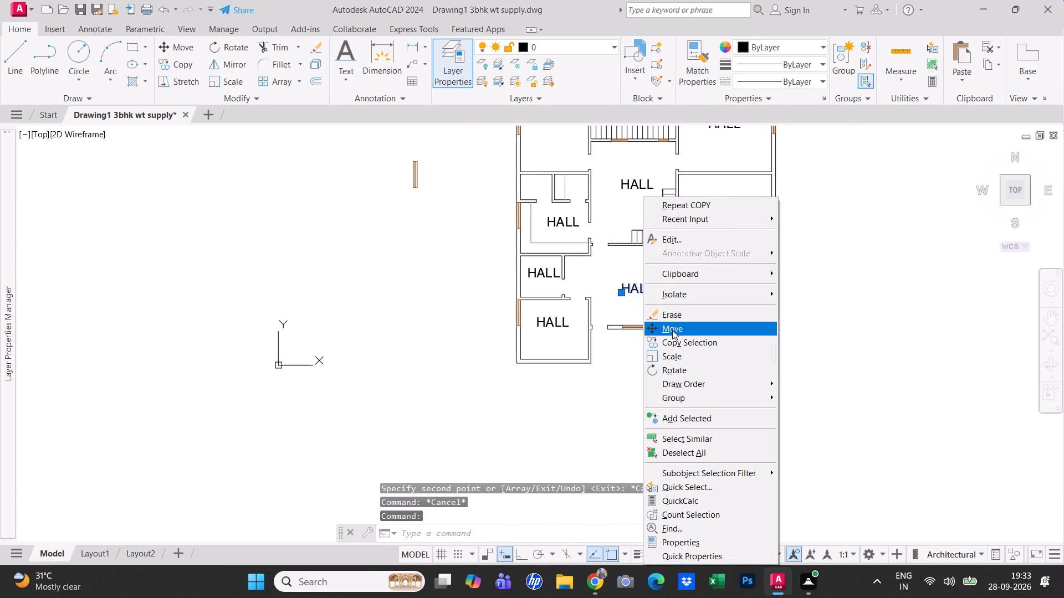
{"action": "left_click", "coordinate": [680, 357]}
{"action": "left_click", "coordinate": [644, 290]}
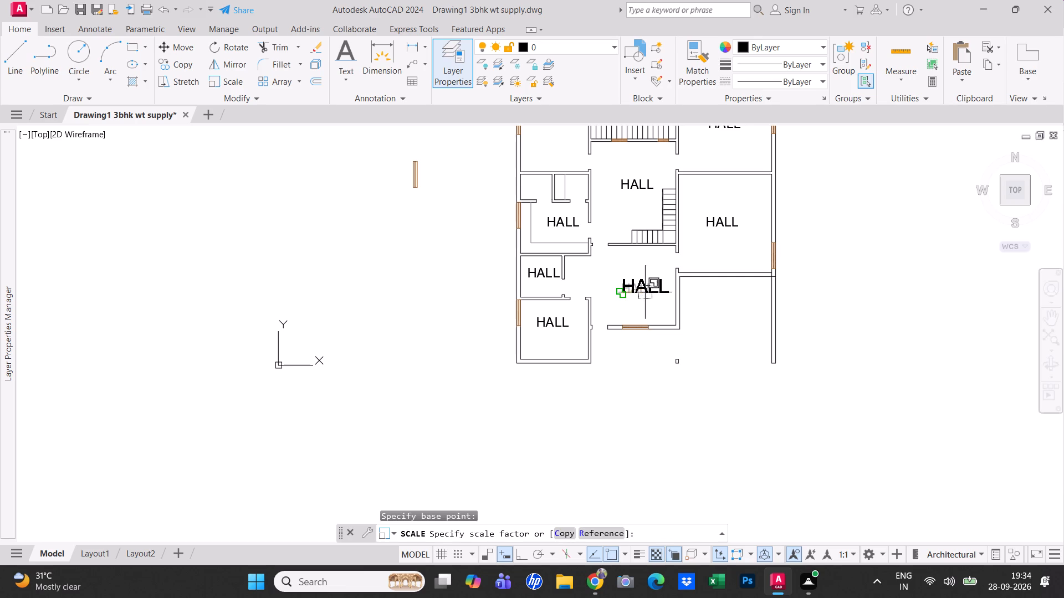
{"action": "scroll", "coordinate": [646, 295], "scroll_direction": "up", "scroll_amount": 3}
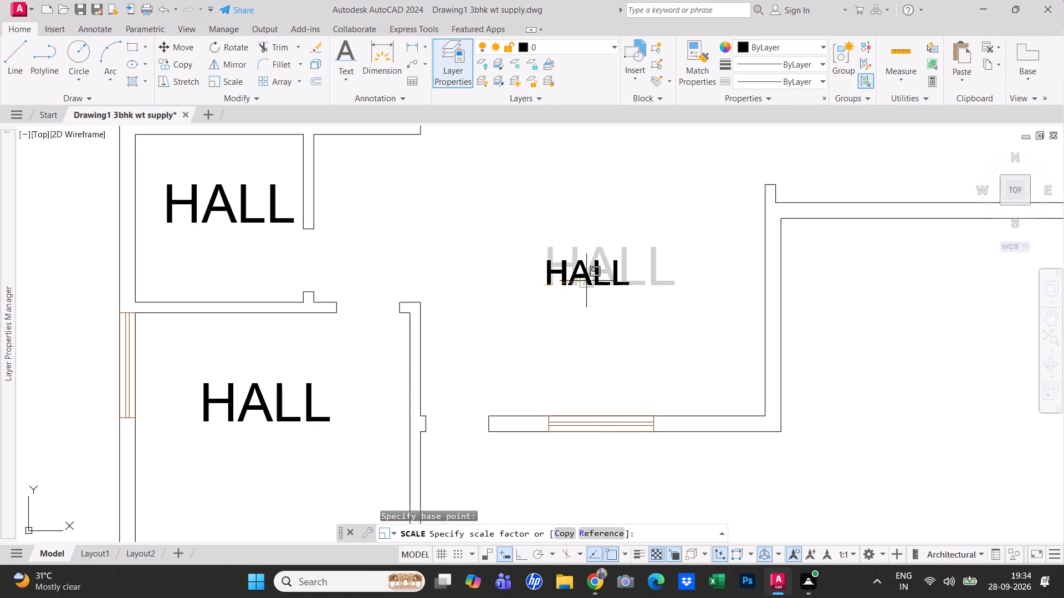
{"action": "left_click", "coordinate": [586, 281]}
{"action": "scroll", "coordinate": [612, 317], "scroll_direction": "down", "scroll_amount": 2}
{"action": "key", "text": "Escape"}
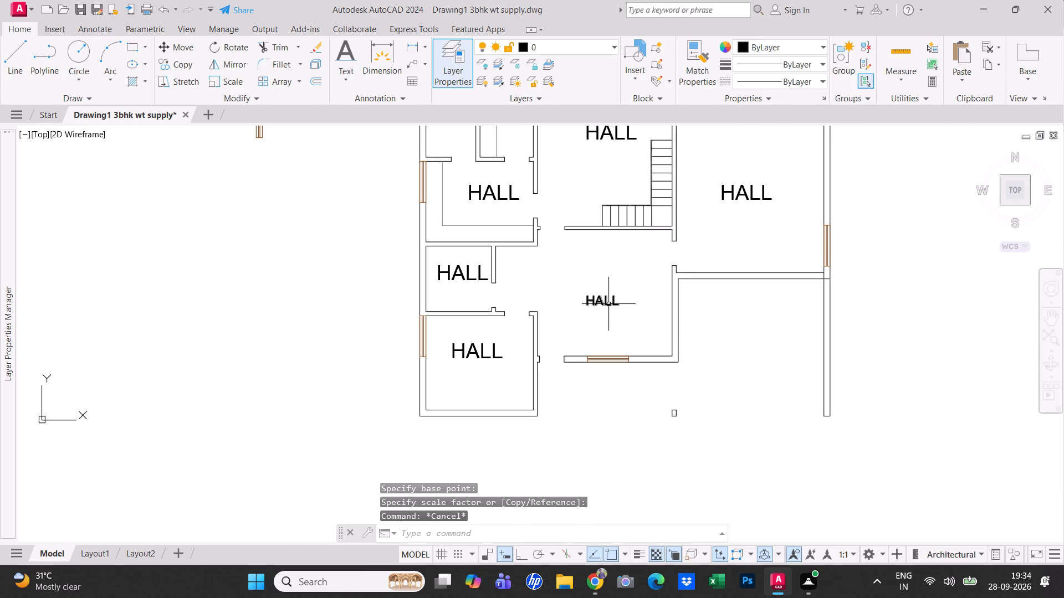
{"action": "left_click", "coordinate": [608, 304]}
{"action": "key", "text": "Escape"}
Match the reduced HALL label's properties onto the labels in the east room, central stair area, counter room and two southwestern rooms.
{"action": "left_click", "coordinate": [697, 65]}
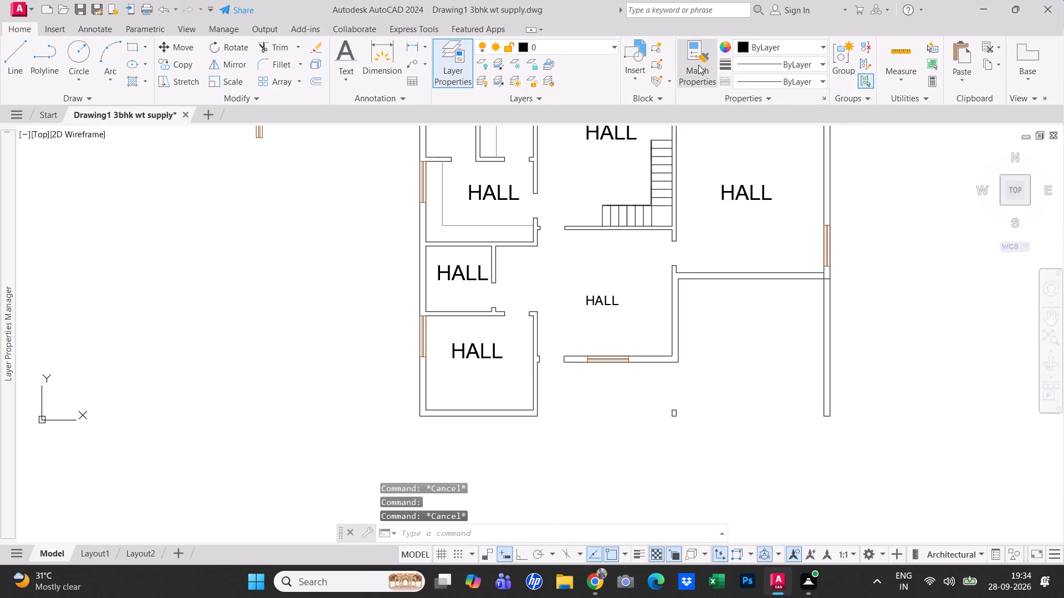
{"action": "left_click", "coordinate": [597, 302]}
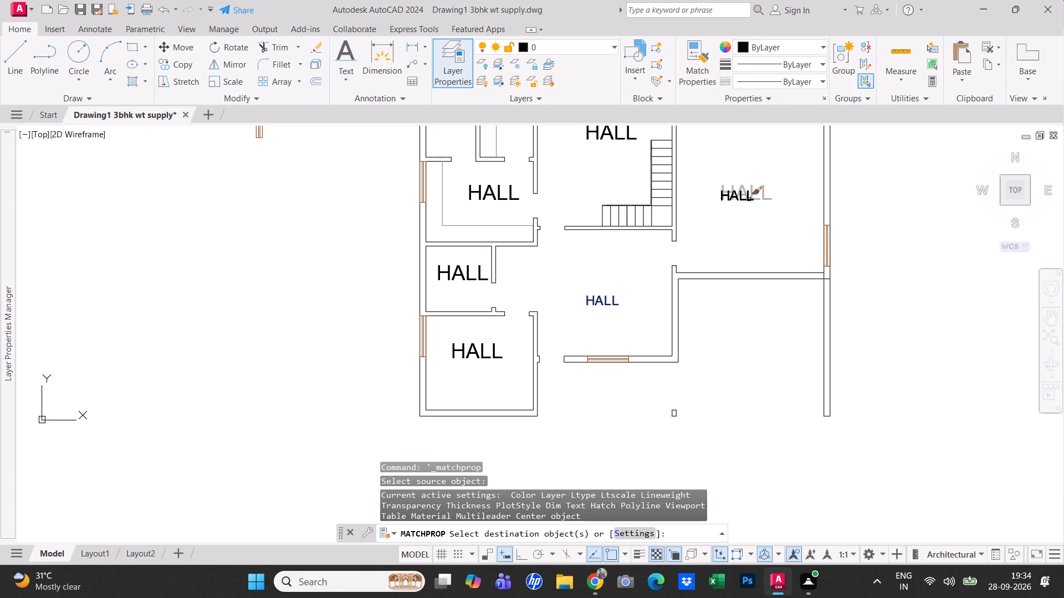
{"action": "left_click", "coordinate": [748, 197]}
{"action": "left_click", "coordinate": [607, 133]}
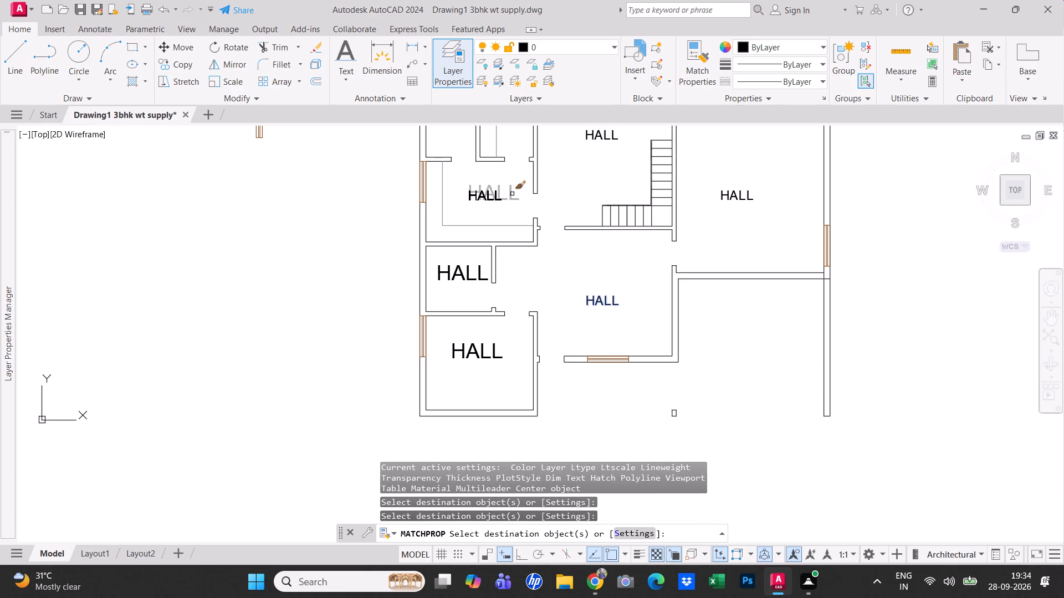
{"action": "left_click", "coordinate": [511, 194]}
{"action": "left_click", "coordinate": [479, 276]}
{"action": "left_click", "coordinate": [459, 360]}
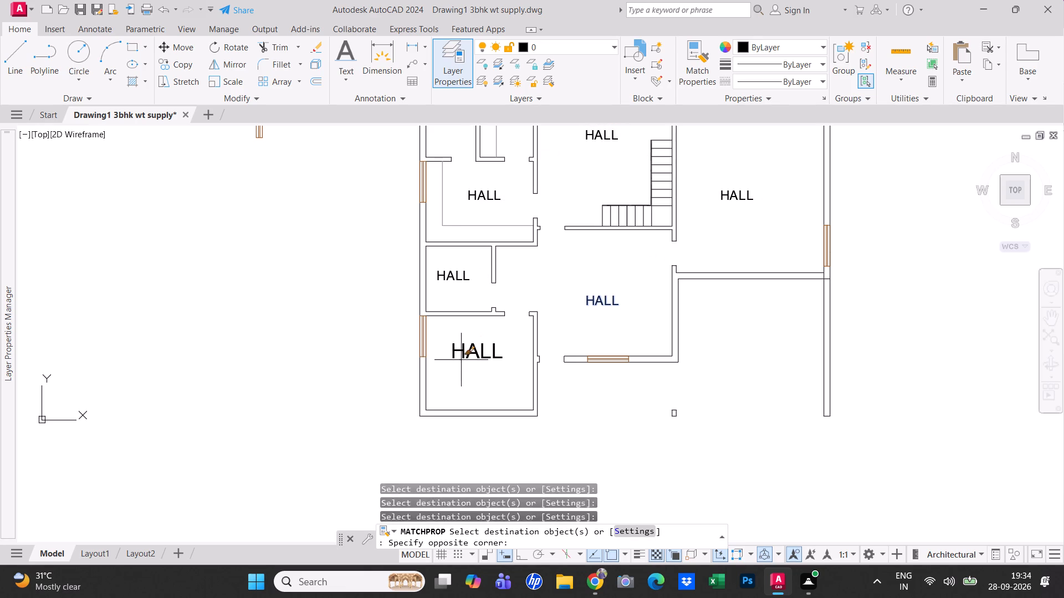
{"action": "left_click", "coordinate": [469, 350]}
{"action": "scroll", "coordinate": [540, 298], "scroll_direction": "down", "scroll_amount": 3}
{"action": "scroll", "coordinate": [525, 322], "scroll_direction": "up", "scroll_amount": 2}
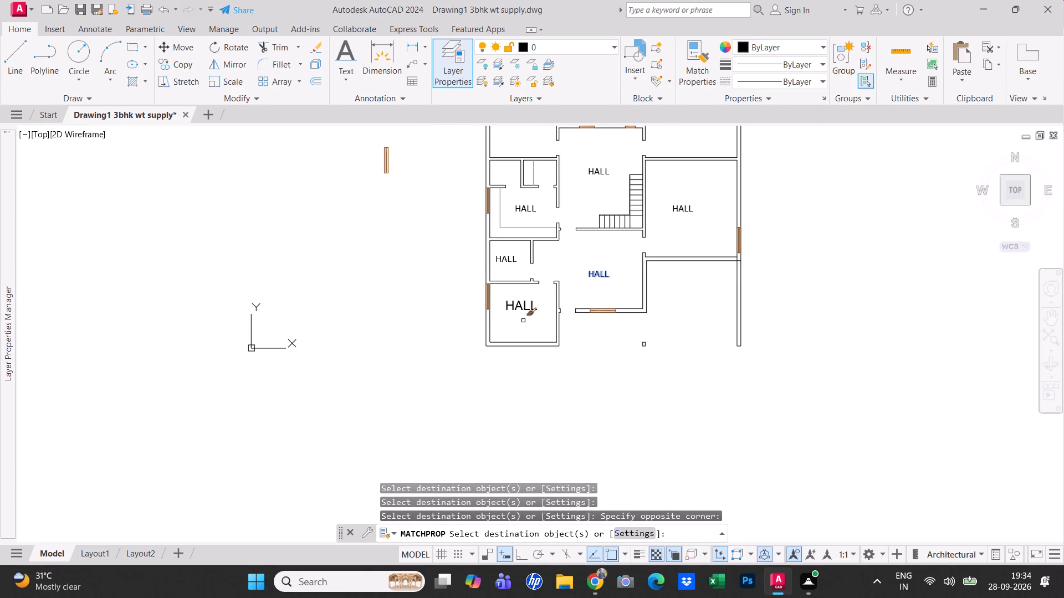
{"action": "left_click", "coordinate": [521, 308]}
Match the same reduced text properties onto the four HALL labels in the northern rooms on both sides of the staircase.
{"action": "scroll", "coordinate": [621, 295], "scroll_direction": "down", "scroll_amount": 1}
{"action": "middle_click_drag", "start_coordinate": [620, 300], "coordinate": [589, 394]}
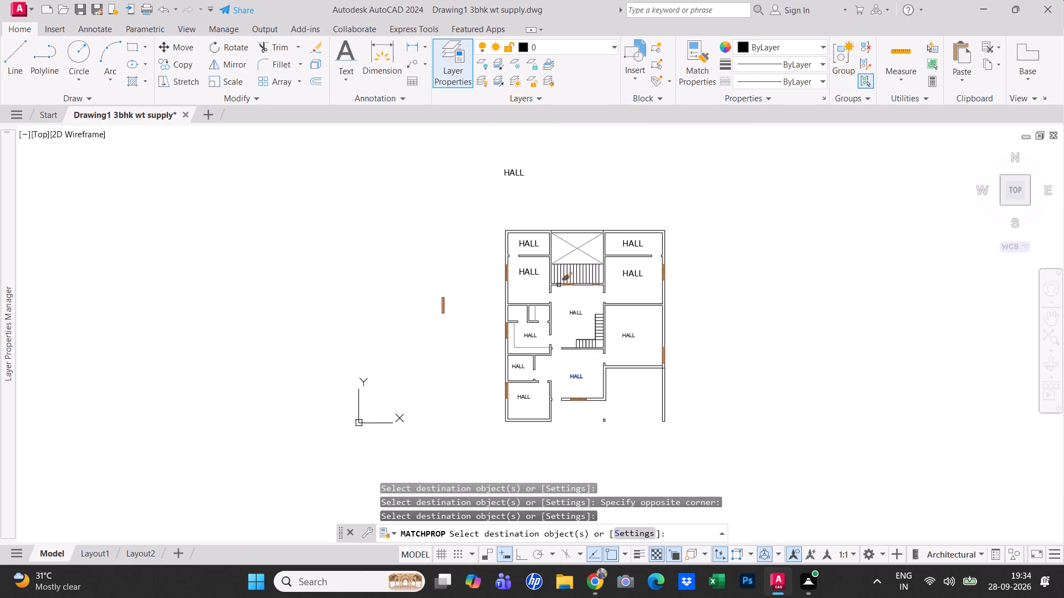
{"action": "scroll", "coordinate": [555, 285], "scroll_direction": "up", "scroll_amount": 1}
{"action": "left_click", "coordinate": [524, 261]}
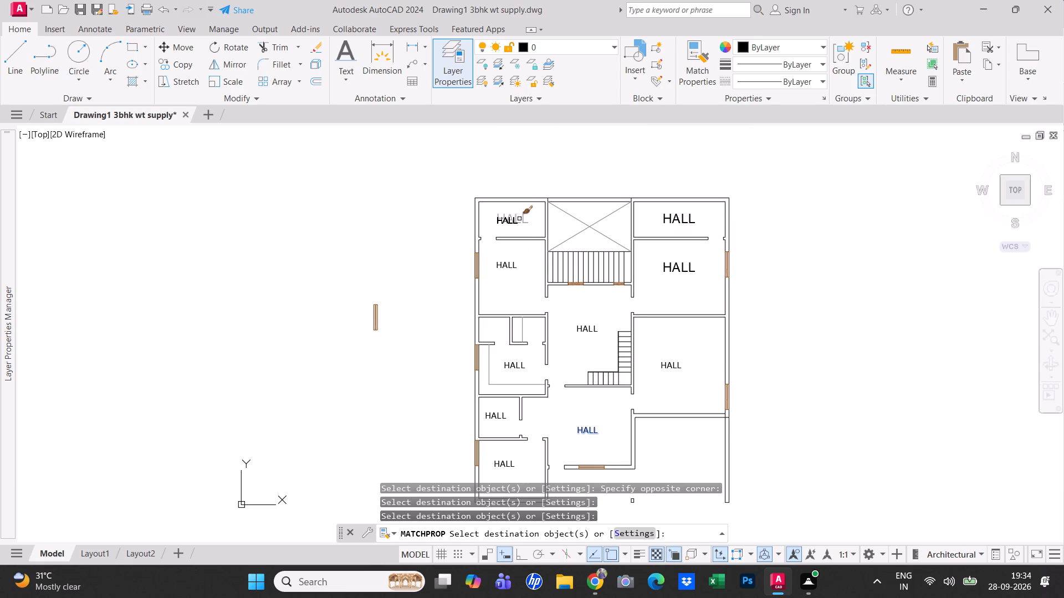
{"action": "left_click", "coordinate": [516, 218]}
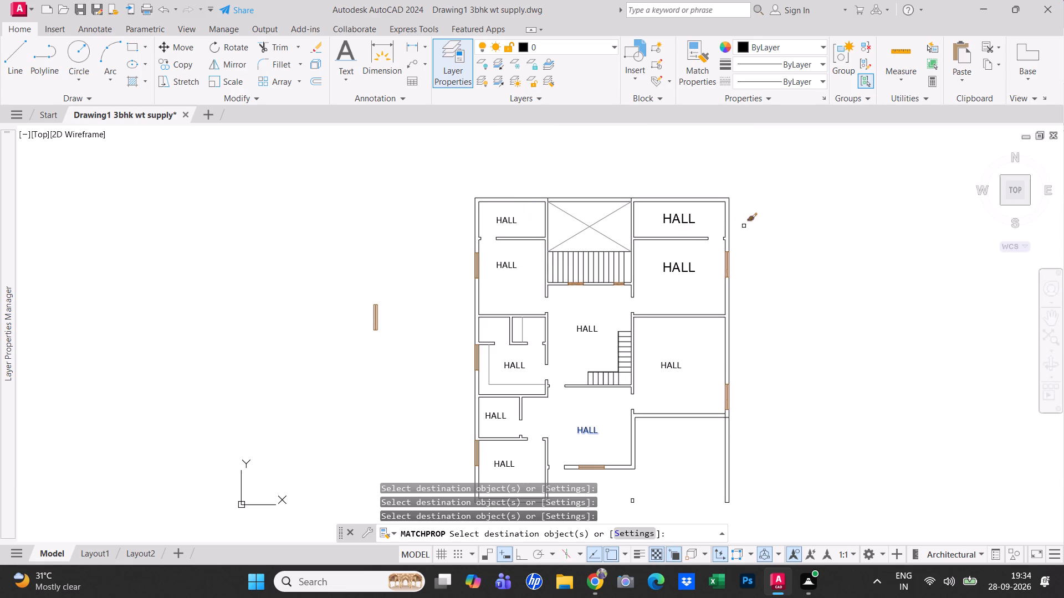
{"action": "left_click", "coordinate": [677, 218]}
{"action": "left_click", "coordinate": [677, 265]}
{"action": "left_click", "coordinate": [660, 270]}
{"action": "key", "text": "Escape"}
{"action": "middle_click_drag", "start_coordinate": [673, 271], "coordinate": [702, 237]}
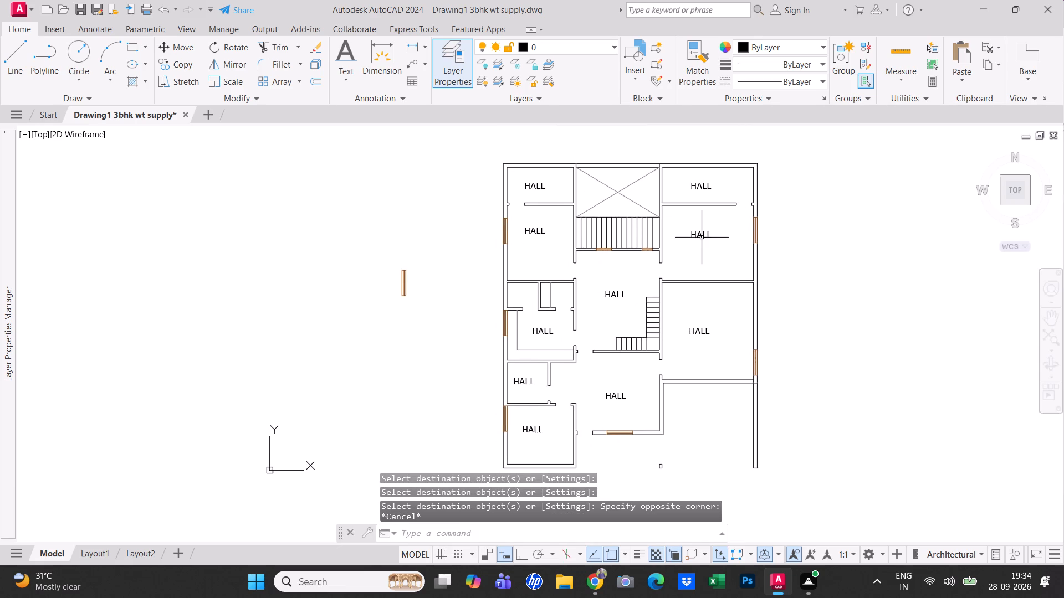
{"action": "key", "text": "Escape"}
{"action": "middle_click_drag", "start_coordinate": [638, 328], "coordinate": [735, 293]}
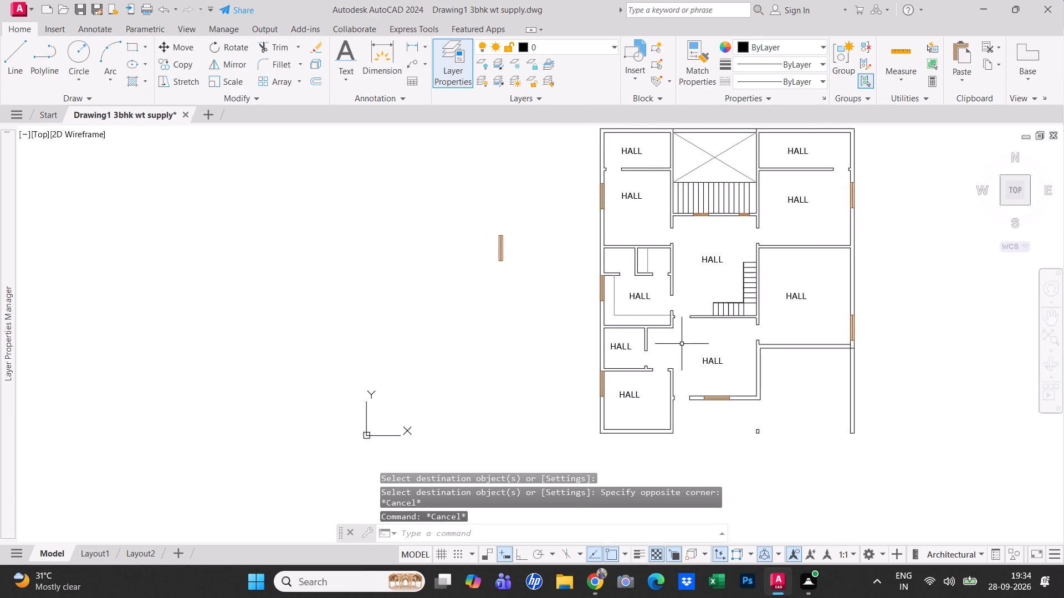
Scale down the HALL label in the southern middle room once more, picking a smaller size freehand.
{"action": "left_click", "coordinate": [703, 360]}
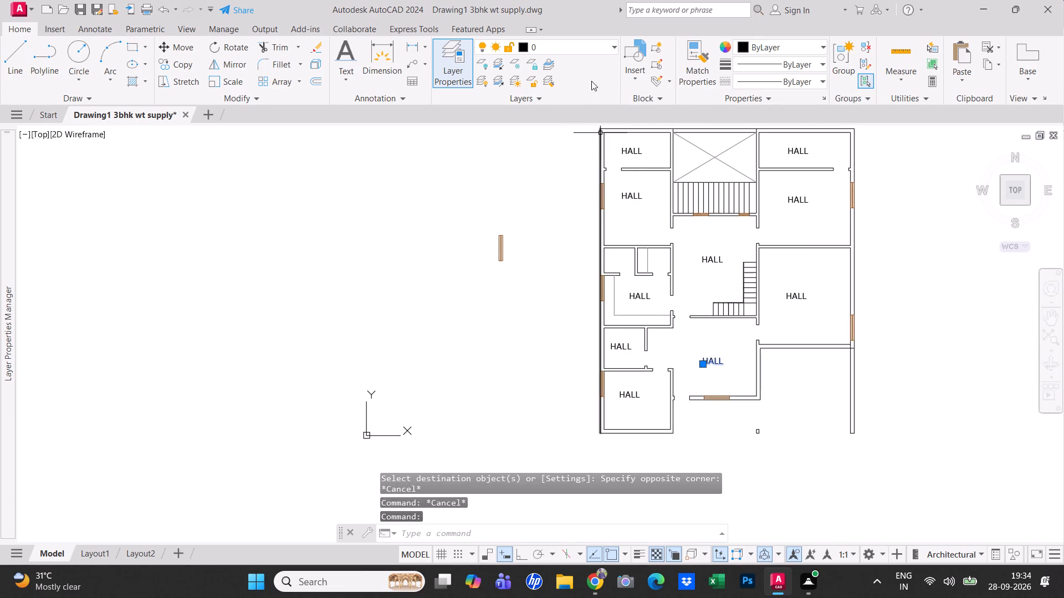
{"action": "scroll", "coordinate": [689, 315], "scroll_direction": "up", "scroll_amount": 1}
{"action": "right_click", "coordinate": [720, 374]}
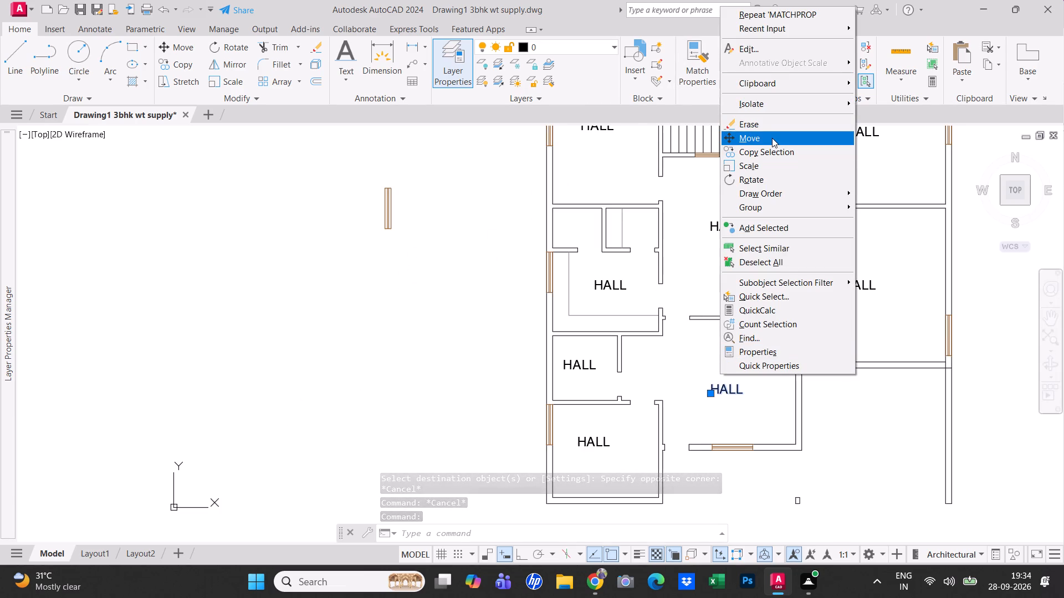
{"action": "left_click", "coordinate": [782, 166]}
{"action": "left_click", "coordinate": [738, 385]}
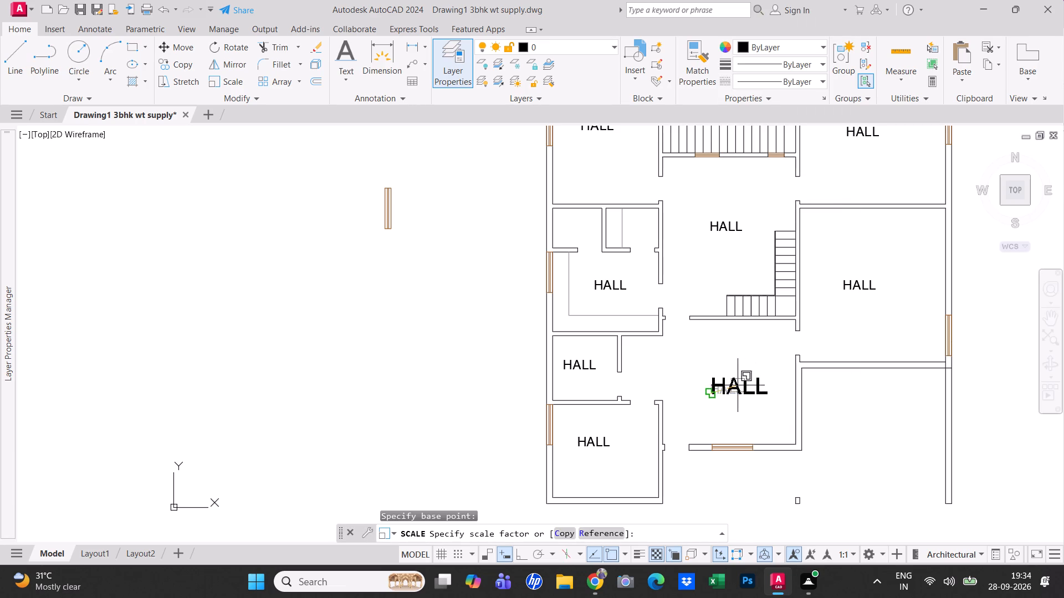
{"action": "scroll", "coordinate": [713, 386], "scroll_direction": "up", "scroll_amount": 2}
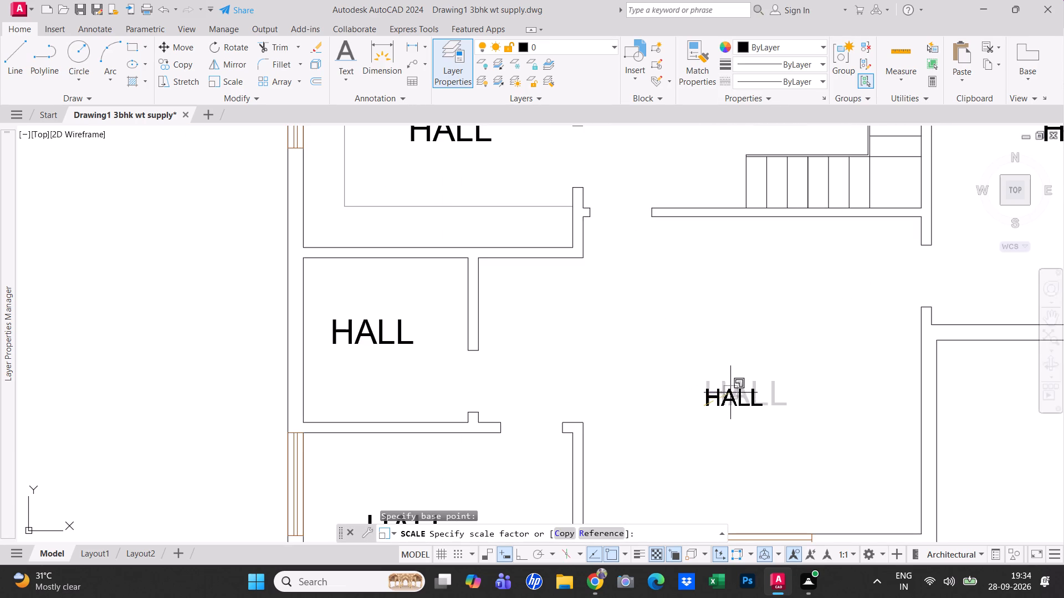
{"action": "left_click", "coordinate": [730, 393]}
{"action": "scroll", "coordinate": [738, 362], "scroll_direction": "down", "scroll_amount": 3}
{"action": "scroll", "coordinate": [748, 384], "scroll_direction": "up", "scroll_amount": 1}
{"action": "key", "text": "Escape"}
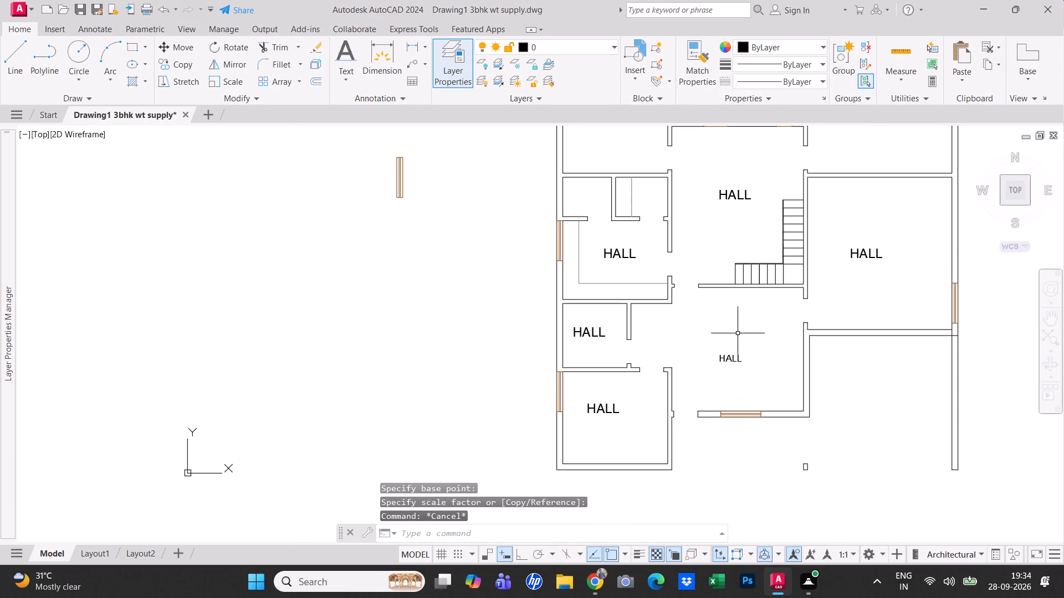
Match the southern middle HALL label's properties onto the labels in the east room, central stair area, counter room and two southwestern rooms.
{"action": "left_click", "coordinate": [696, 83]}
{"action": "left_click", "coordinate": [725, 359]}
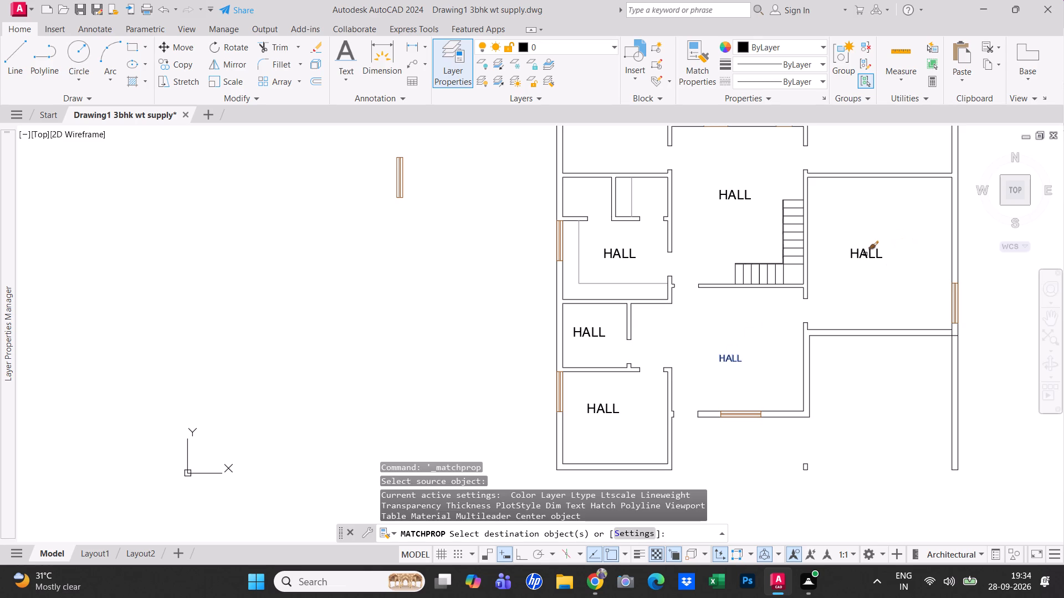
{"action": "left_click", "coordinate": [863, 255]}
{"action": "left_click", "coordinate": [745, 197]}
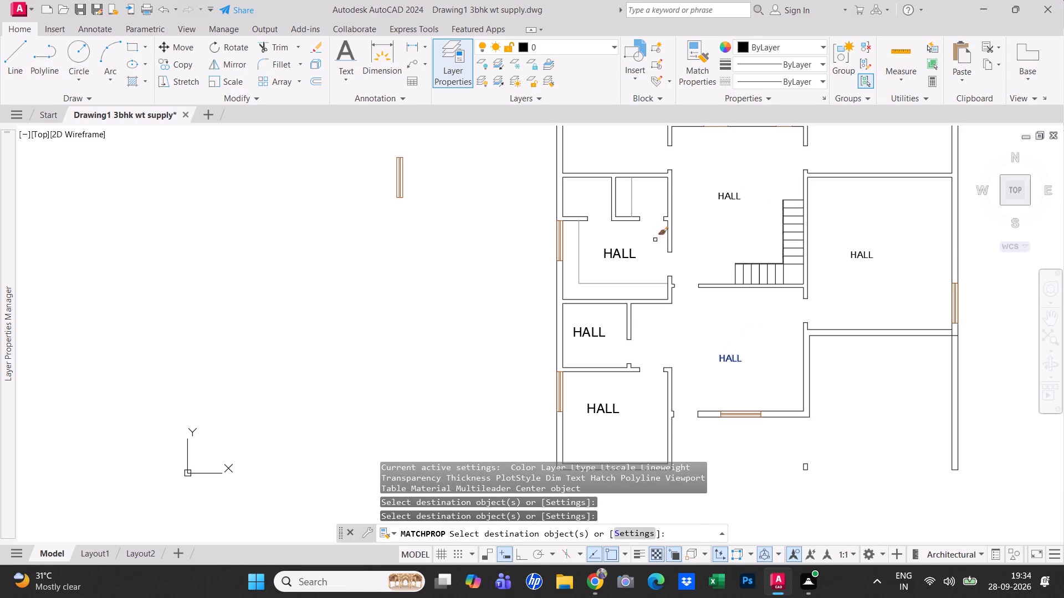
{"action": "left_click", "coordinate": [633, 255]}
{"action": "left_click", "coordinate": [576, 337]}
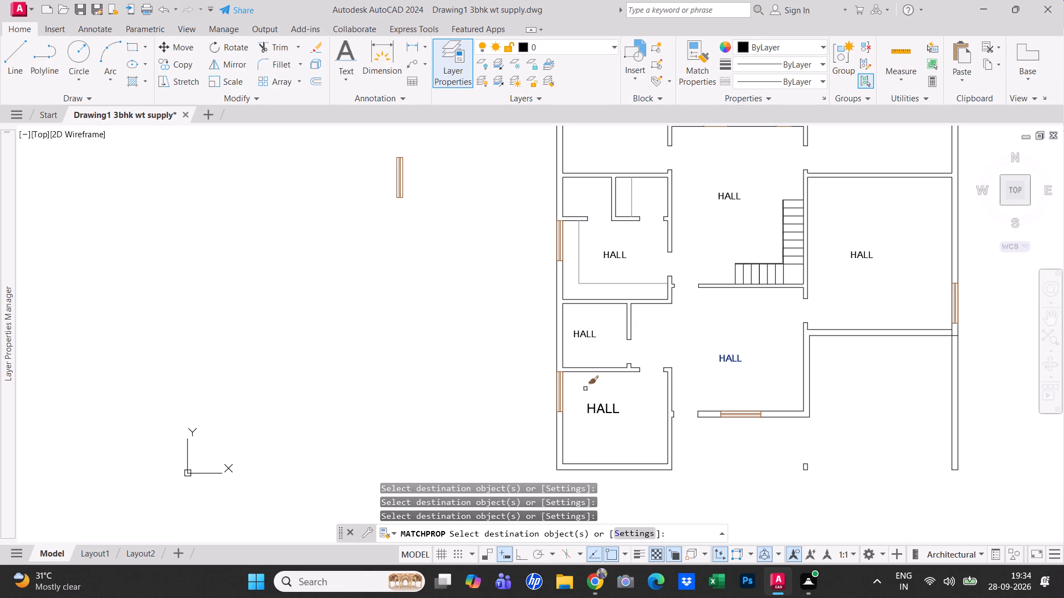
{"action": "left_click", "coordinate": [598, 411]}
Match the southern middle HALL label's properties onto the four HALL labels in the northern rooms beside the staircase.
{"action": "scroll", "coordinate": [708, 316], "scroll_direction": "down", "scroll_amount": 2}
{"action": "scroll", "coordinate": [678, 221], "scroll_direction": "up", "scroll_amount": 1}
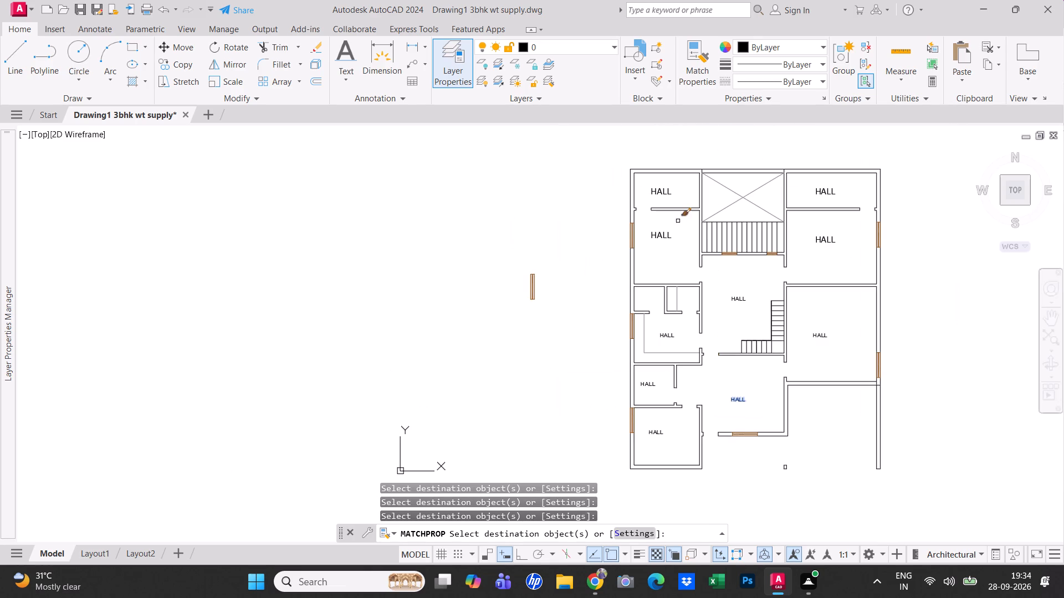
{"action": "left_click", "coordinate": [661, 234]}
{"action": "left_click", "coordinate": [668, 190]}
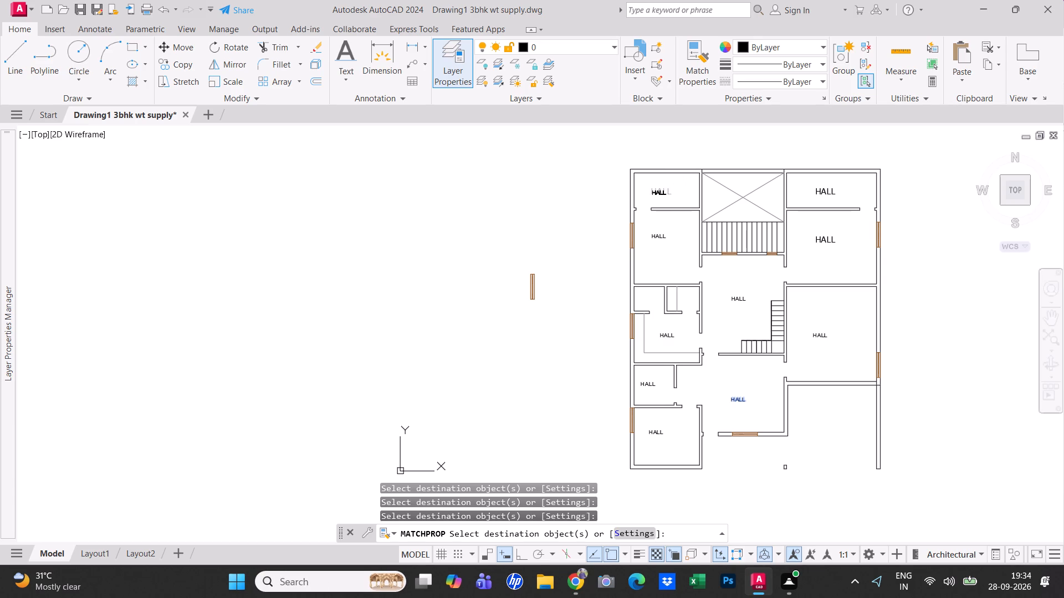
{"action": "left_click", "coordinate": [819, 190]}
{"action": "left_click", "coordinate": [830, 240]}
{"action": "left_click", "coordinate": [810, 254]}
{"action": "key", "text": "Escape"}
{"action": "middle_click_drag", "start_coordinate": [810, 256], "coordinate": [816, 244]}
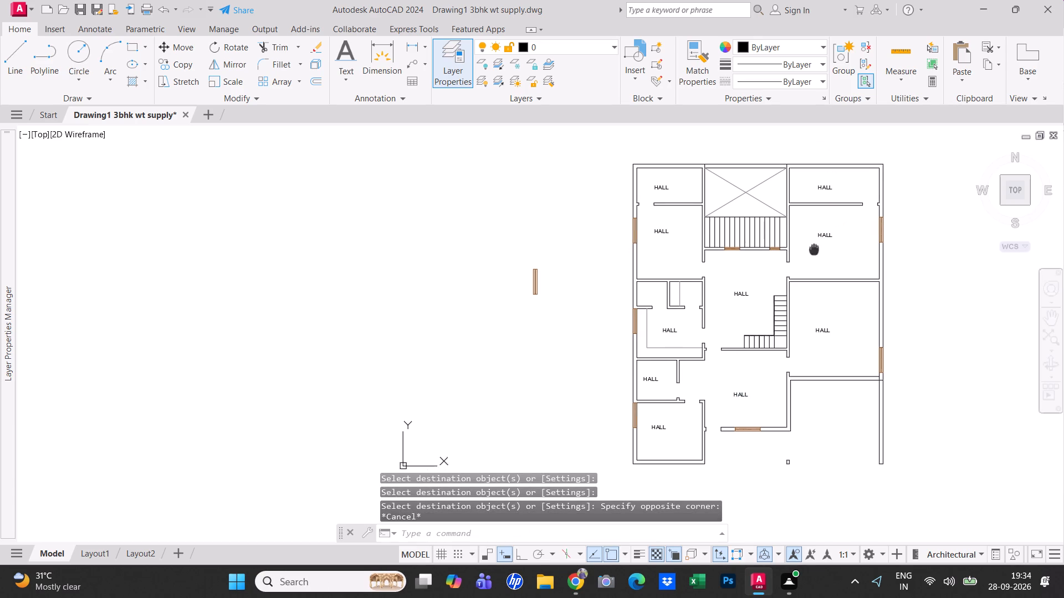
{"action": "middle_click_drag", "start_coordinate": [816, 244], "coordinate": [829, 228]}
{"action": "key", "text": "Escape"}
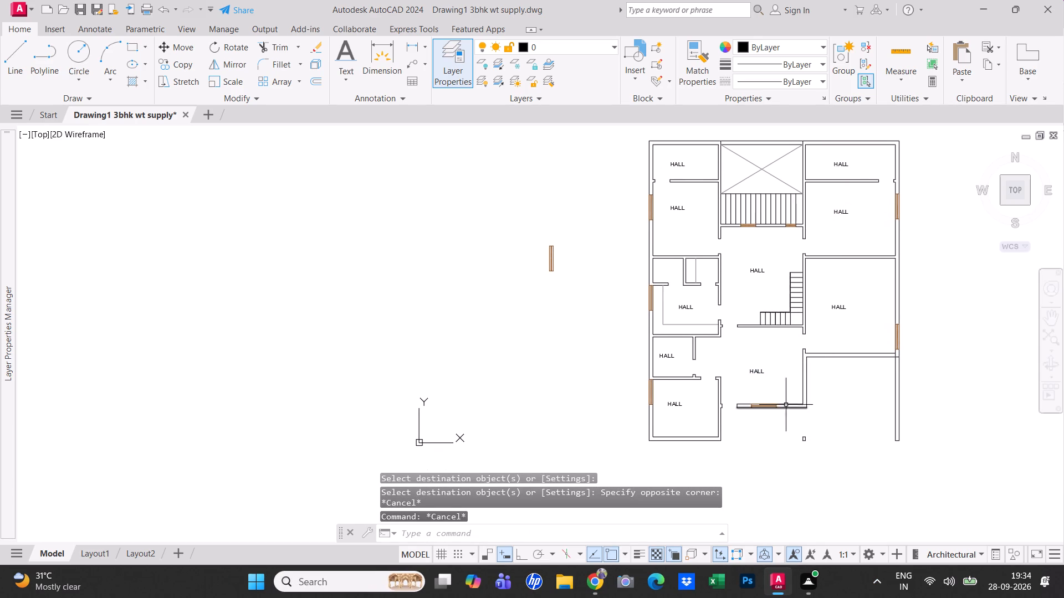
Save the drawing.
{"action": "middle_click_drag", "start_coordinate": [785, 402], "coordinate": [751, 344]}
{"action": "key", "text": "Escape"}
{"action": "key", "text": "ctrl+s"}
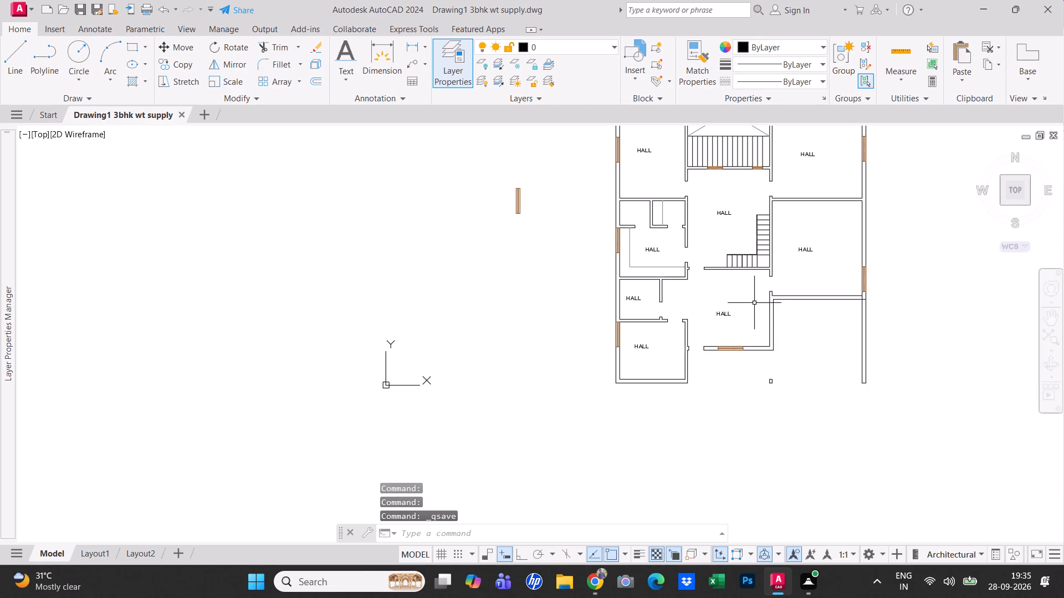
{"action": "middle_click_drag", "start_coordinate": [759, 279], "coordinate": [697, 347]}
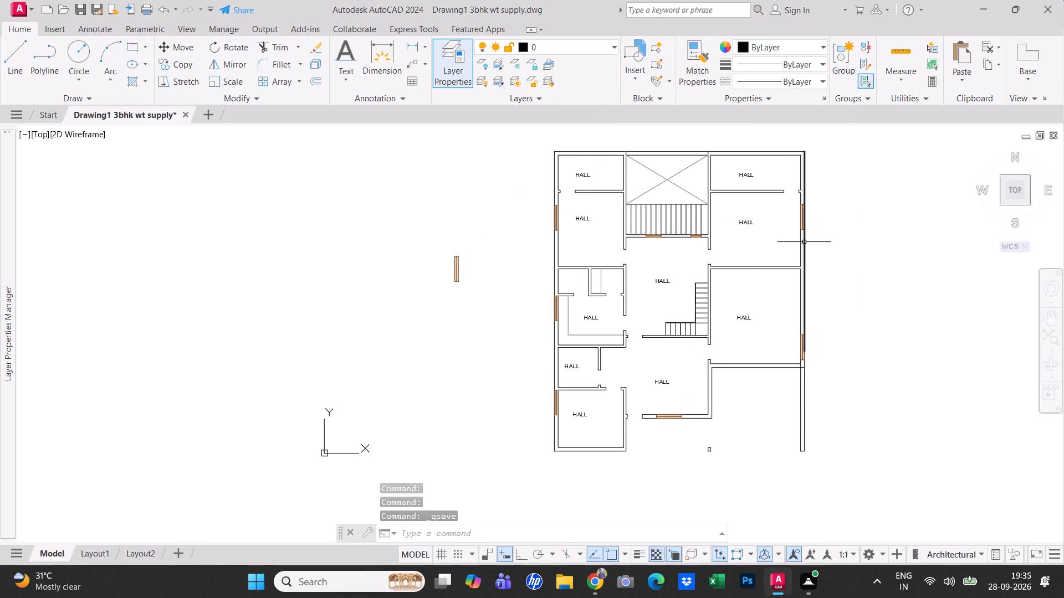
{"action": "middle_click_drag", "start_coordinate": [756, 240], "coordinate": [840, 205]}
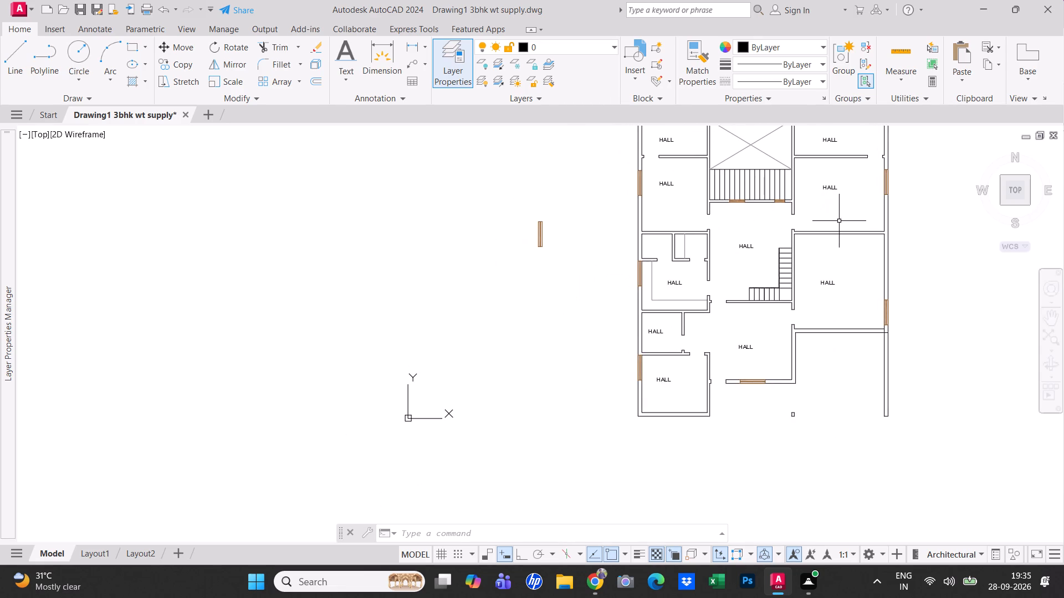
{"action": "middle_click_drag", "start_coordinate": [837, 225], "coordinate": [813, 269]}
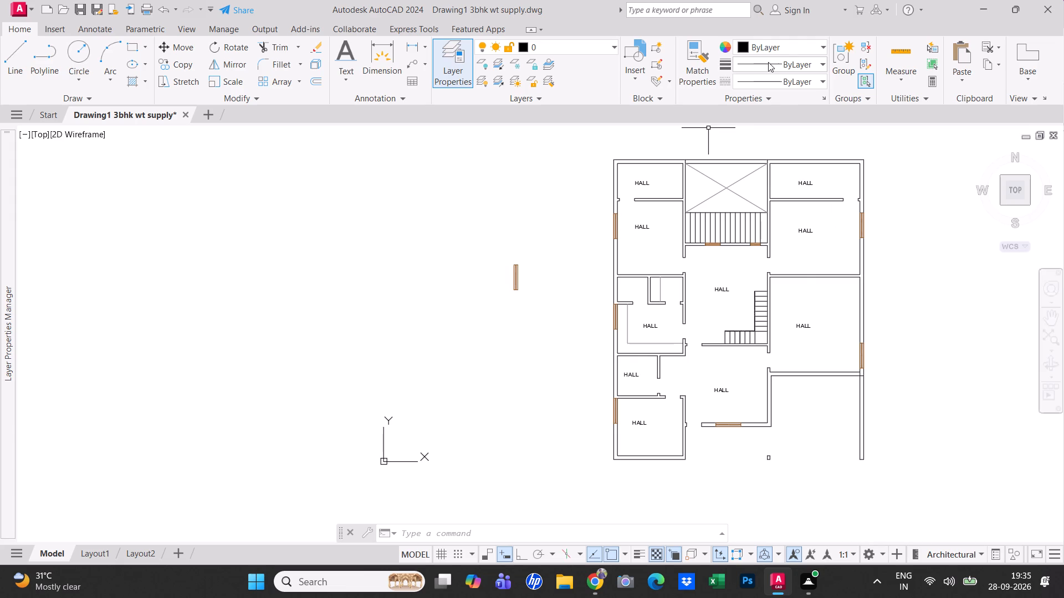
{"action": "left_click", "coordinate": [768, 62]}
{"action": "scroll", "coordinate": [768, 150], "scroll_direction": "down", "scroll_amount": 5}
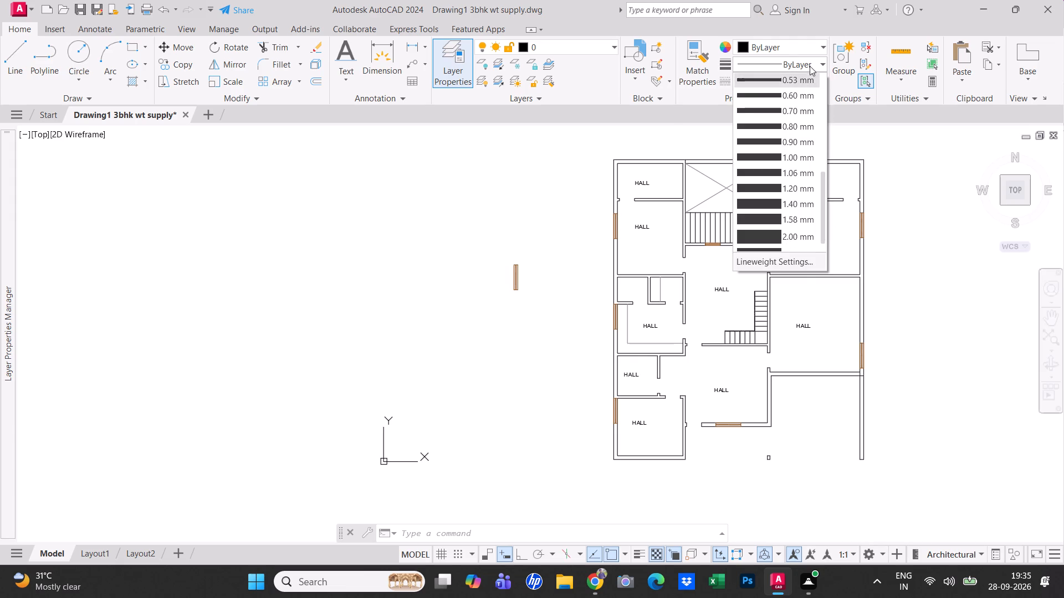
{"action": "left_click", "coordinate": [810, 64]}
Load the ACAD_ISO02W100 ISO dash linetype from acad.lin into the drawing.
{"action": "left_click", "coordinate": [803, 83]}
{"action": "scroll", "coordinate": [789, 128], "scroll_direction": "down", "scroll_amount": 4}
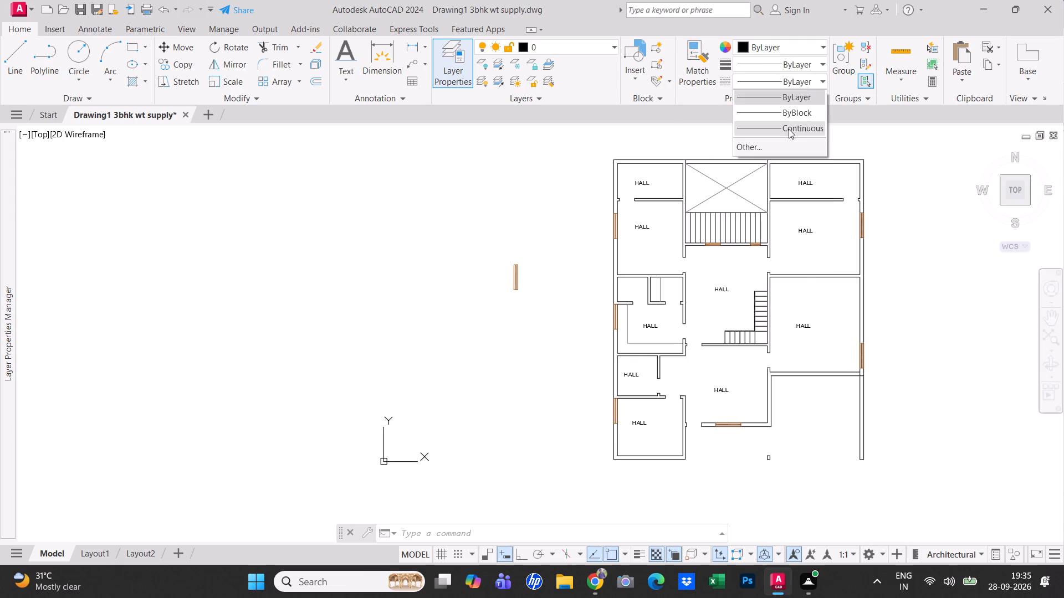
{"action": "left_click", "coordinate": [782, 144]}
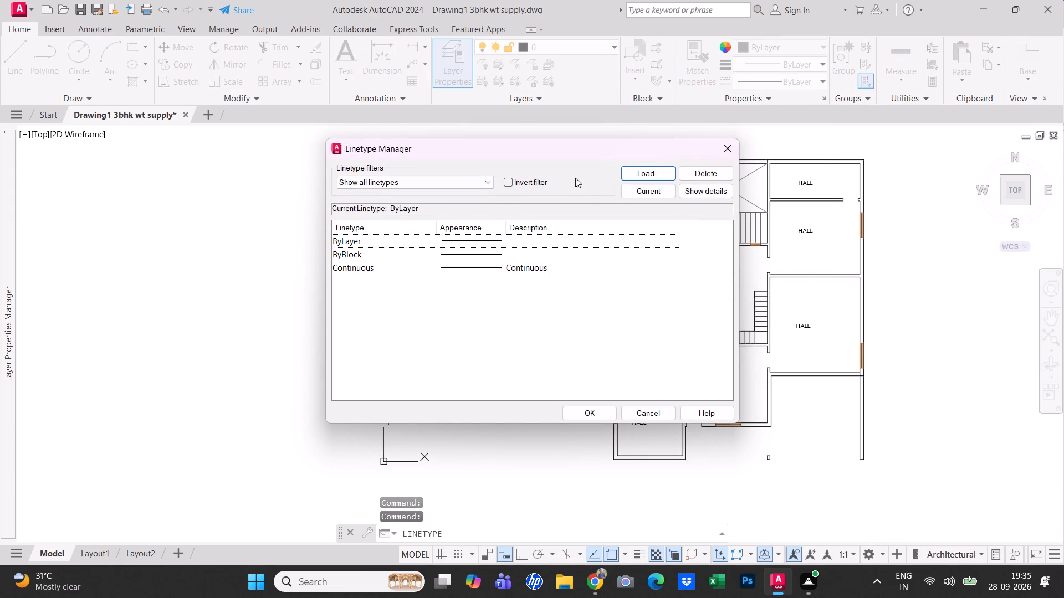
{"action": "left_click", "coordinate": [656, 177]}
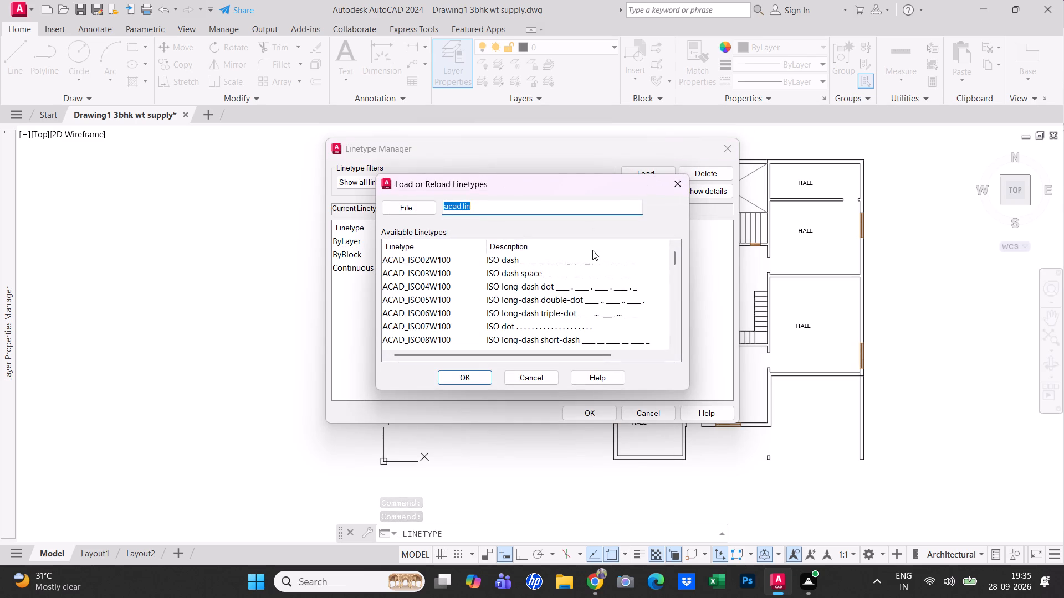
{"action": "left_click", "coordinate": [579, 265]}
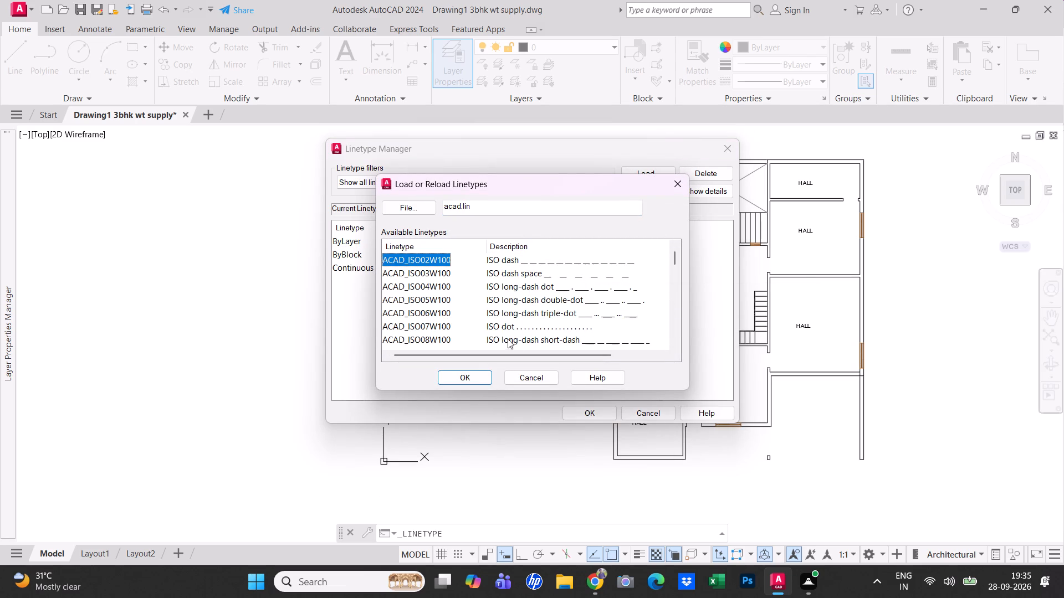
{"action": "left_click", "coordinate": [483, 378]}
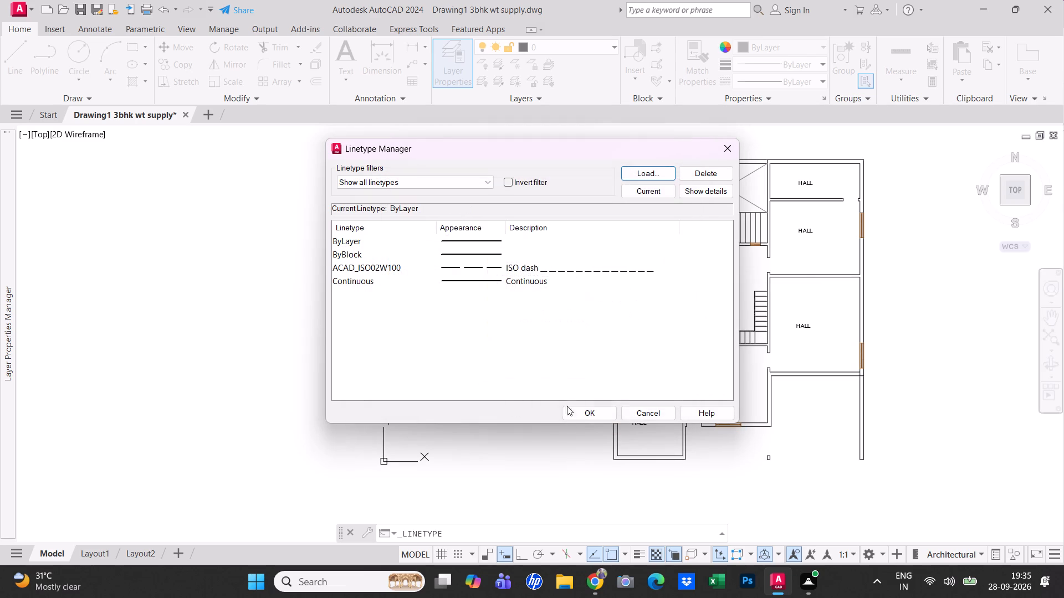
{"action": "left_click", "coordinate": [591, 418]}
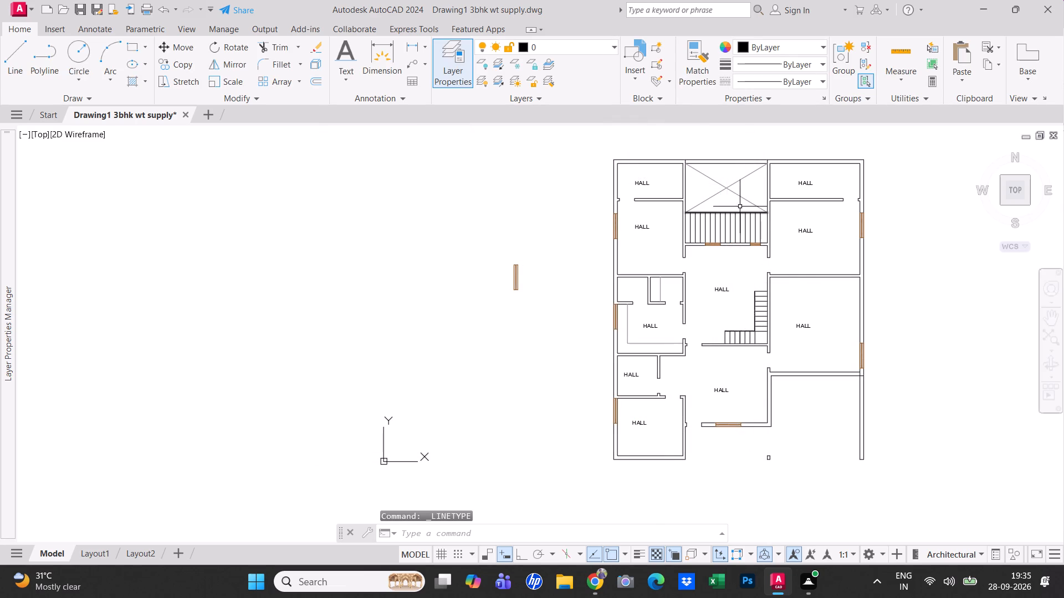
Assign the ACAD_ISO02W100 linetype to the two crossing diagonal lines in the shaft north of the staircase.
{"action": "left_click", "coordinate": [739, 206]}
{"action": "left_click", "coordinate": [719, 184]}
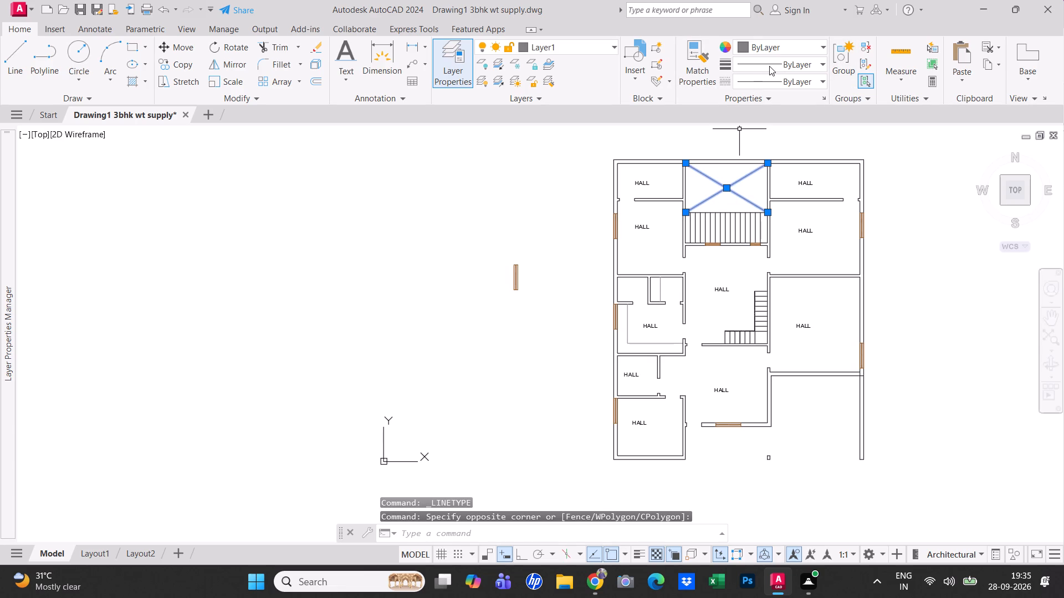
{"action": "left_click", "coordinate": [765, 63]}
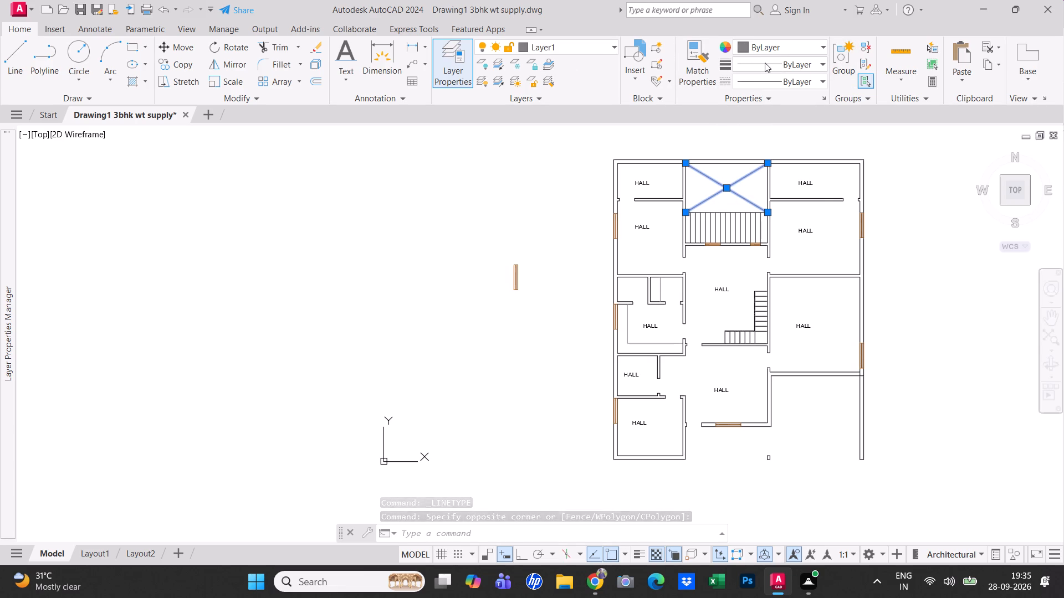
{"action": "scroll", "coordinate": [785, 168], "scroll_direction": "down", "scroll_amount": 7}
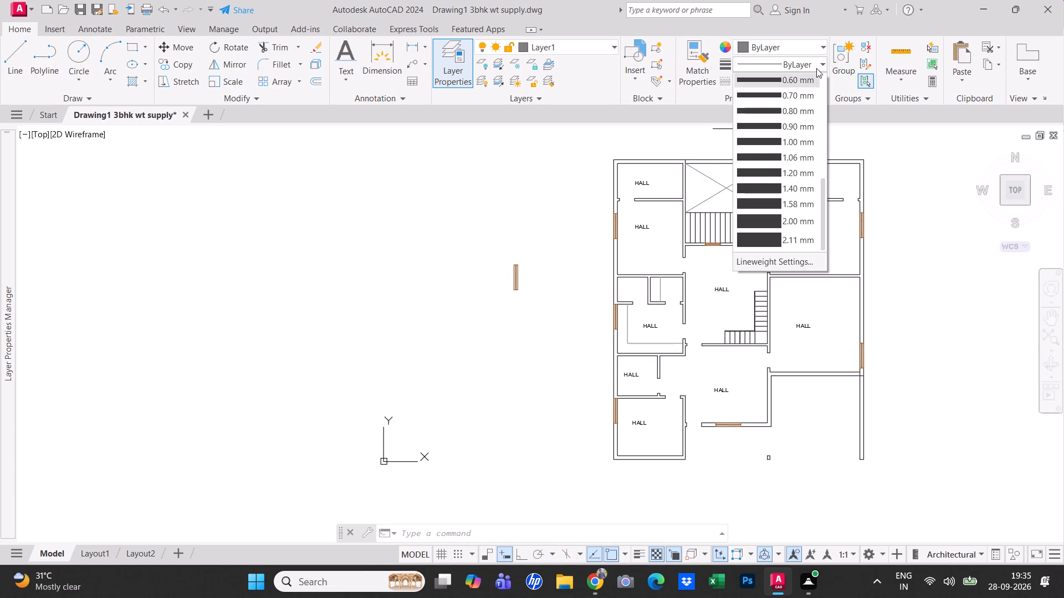
{"action": "left_click", "coordinate": [817, 67]}
{"action": "left_click", "coordinate": [821, 81]}
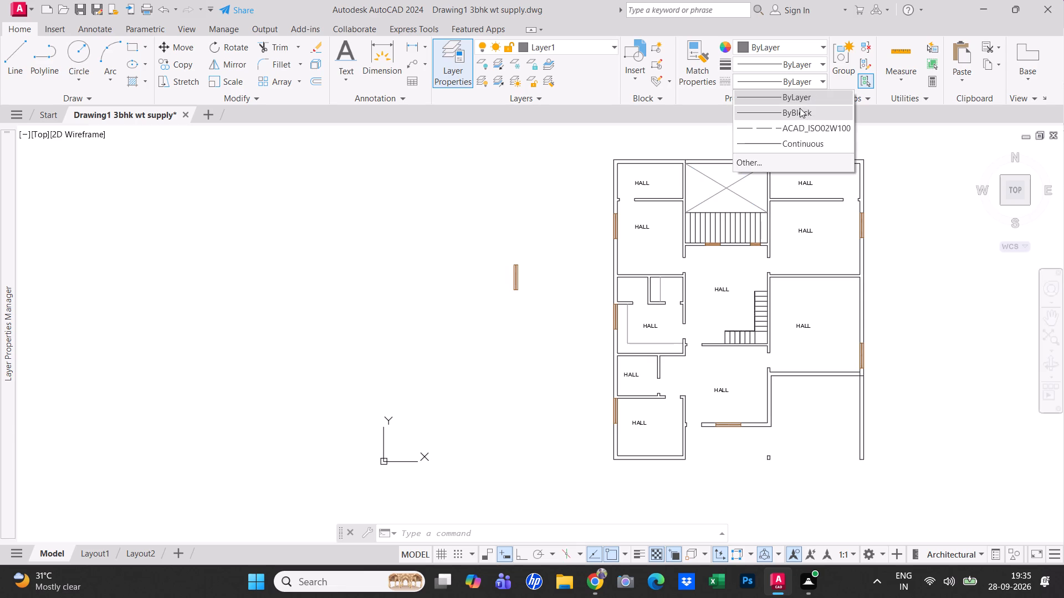
{"action": "left_click", "coordinate": [789, 136]}
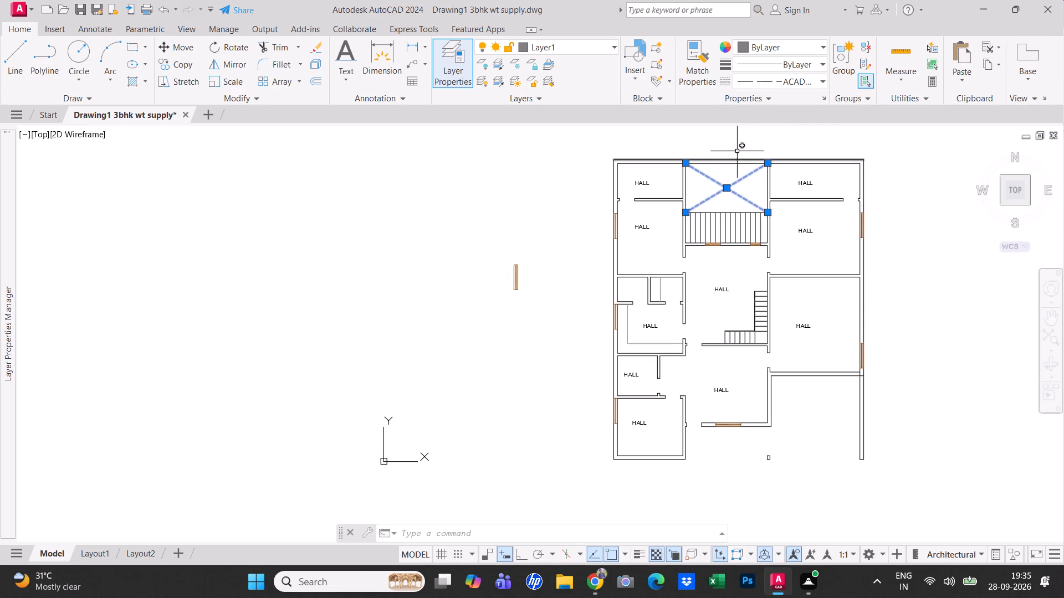
{"action": "right_click", "coordinate": [743, 138]}
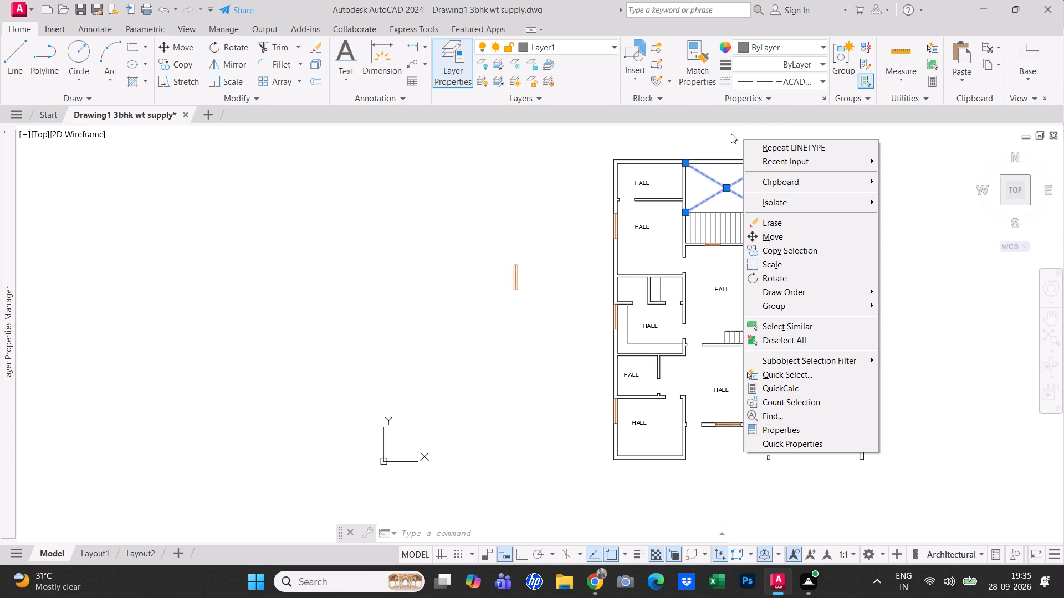
{"action": "key", "text": "Escape"}
{"action": "key", "text": "Escape"}
{"action": "key", "text": "Escape"}
{"action": "key", "text": "Escape"}
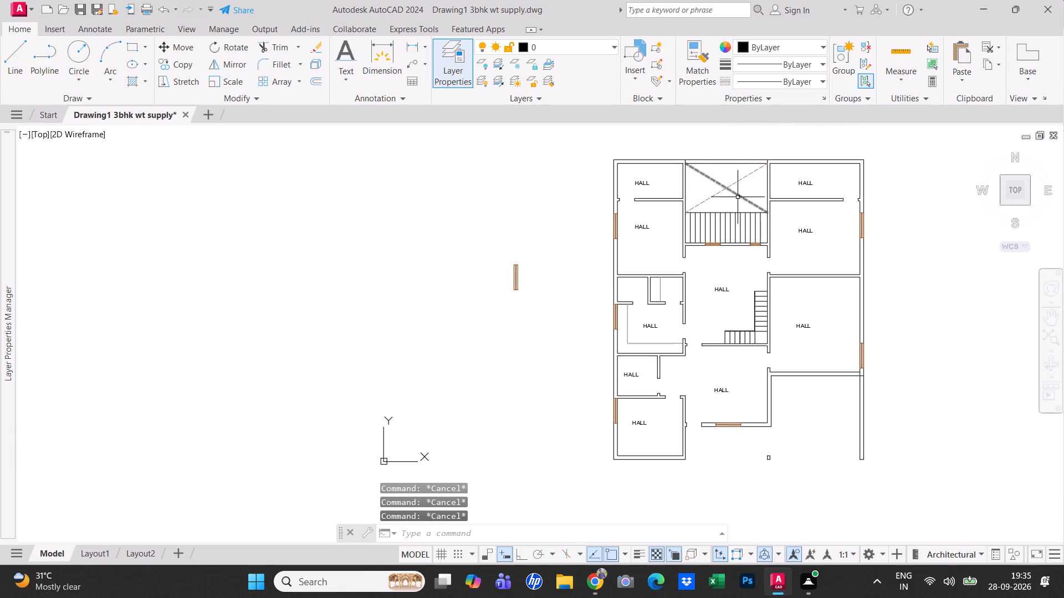
Save the drawing.
{"action": "key", "text": "ctrl+s"}
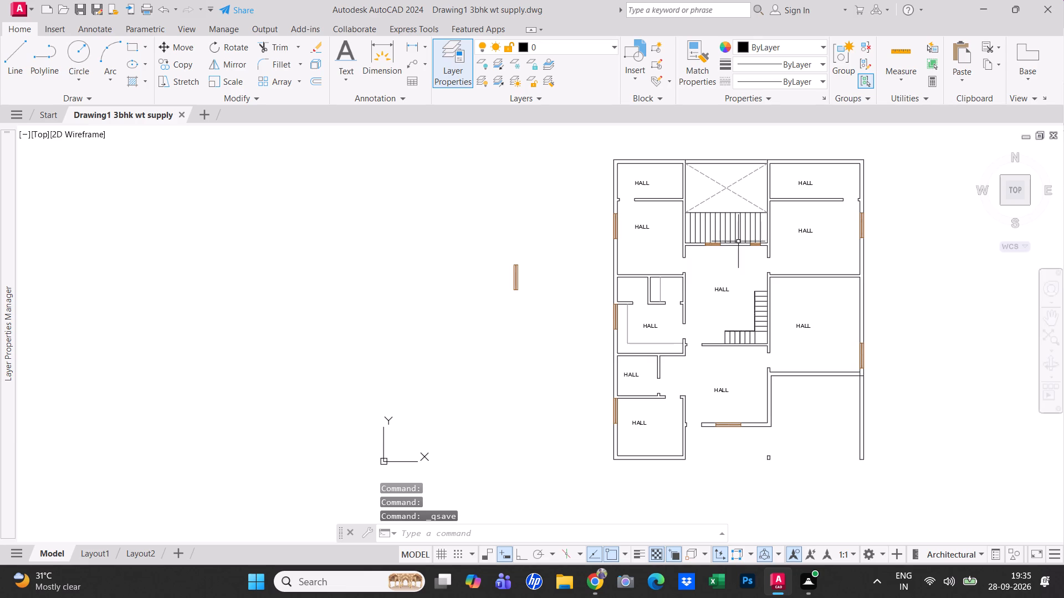
Change the HALL label in the central room beside the small L-shaped stair to DINNING HALL.
{"action": "middle_click_drag", "start_coordinate": [733, 303], "coordinate": [728, 284]}
{"action": "key", "text": "Escape"}
{"action": "middle_click_drag", "start_coordinate": [706, 352], "coordinate": [739, 316]}
{"action": "key", "text": "Escape"}
{"action": "scroll", "coordinate": [756, 341], "scroll_direction": "up", "scroll_amount": 1}
{"action": "middle_click", "coordinate": [745, 383]}
{"action": "key", "text": "Escape"}
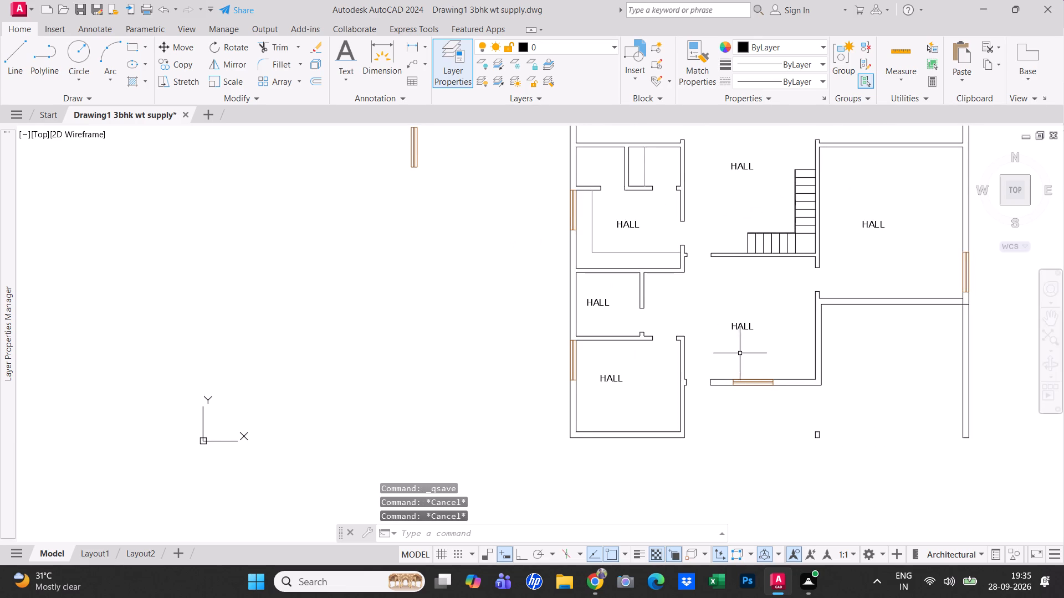
{"action": "middle_click_drag", "start_coordinate": [740, 338], "coordinate": [727, 401]}
{"action": "double_click", "coordinate": [727, 226]}
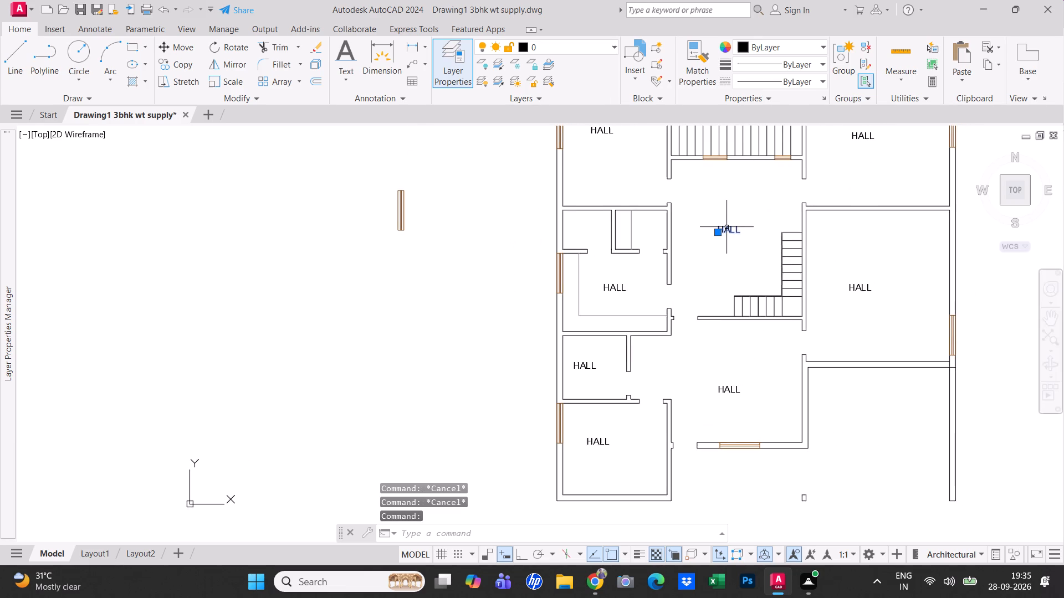
{"action": "type", "text": "DINN"}
{"action": "type", "text": "ING"}
{"action": "key", "text": "space"}
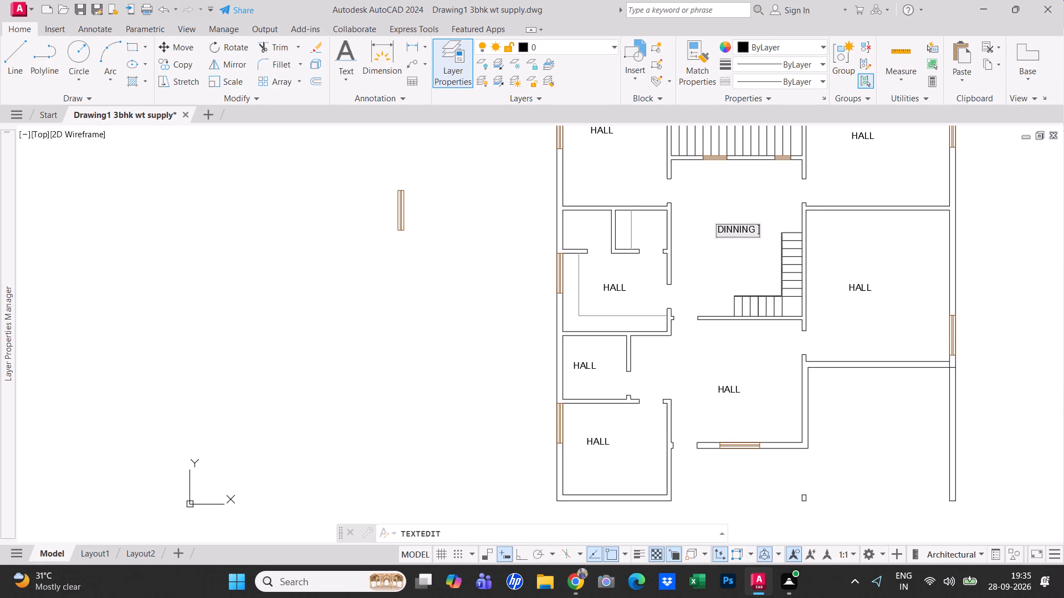
{"action": "type", "text": "HALL"}
{"action": "double_click", "coordinate": [759, 195]}
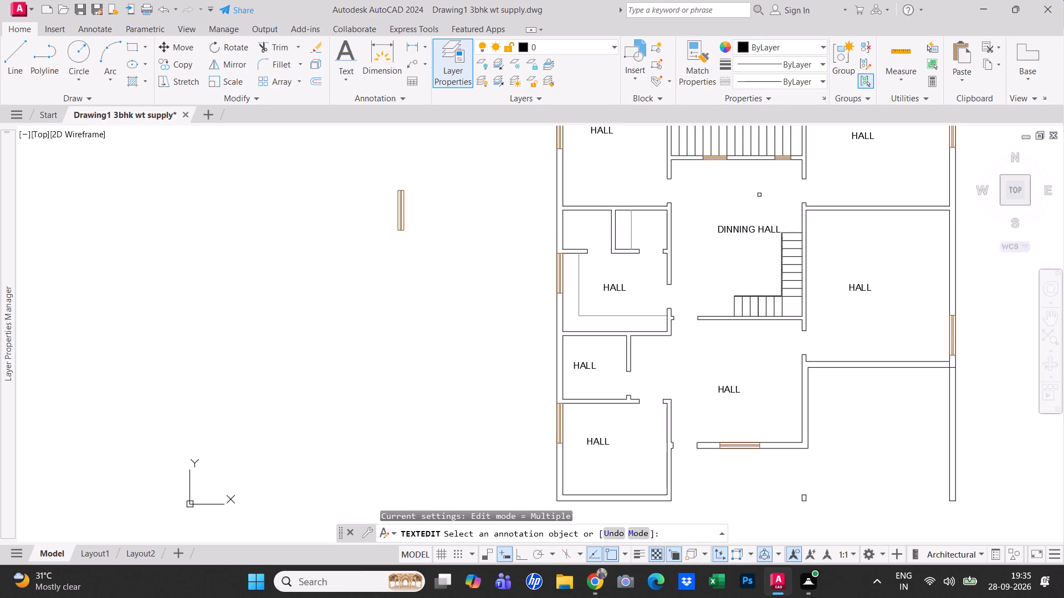
Change the HALL label in the northwest bedroom, west of the main staircase, to M BED ROOM.
{"action": "scroll", "coordinate": [739, 245], "scroll_direction": "down", "scroll_amount": 1}
{"action": "middle_click_drag", "start_coordinate": [732, 255], "coordinate": [652, 301]}
{"action": "scroll", "coordinate": [743, 213], "scroll_direction": "up", "scroll_amount": 1}
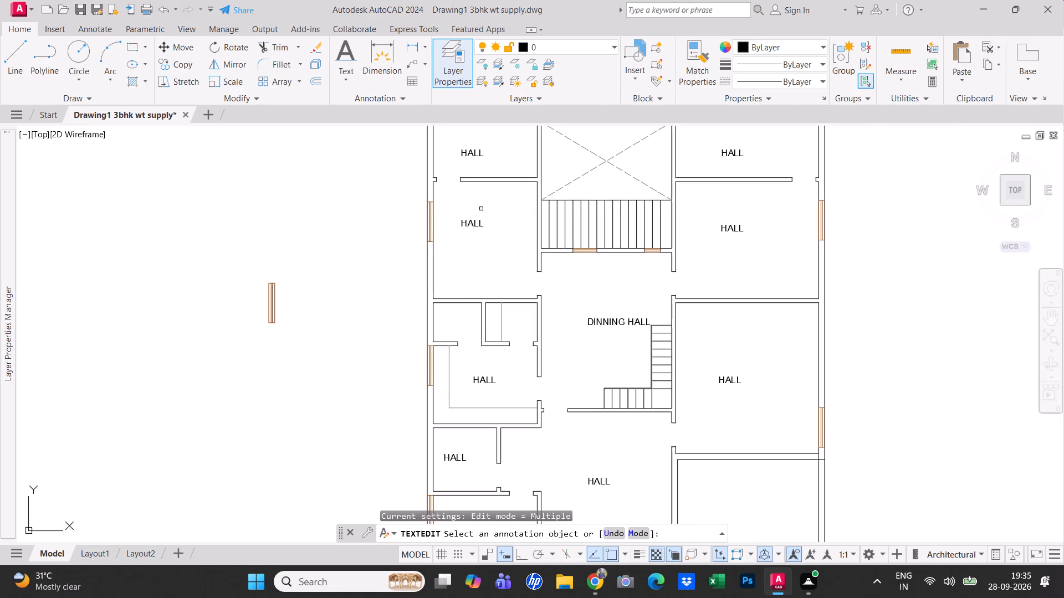
{"action": "middle_click_drag", "start_coordinate": [479, 223], "coordinate": [502, 255]}
{"action": "double_click", "coordinate": [487, 256]}
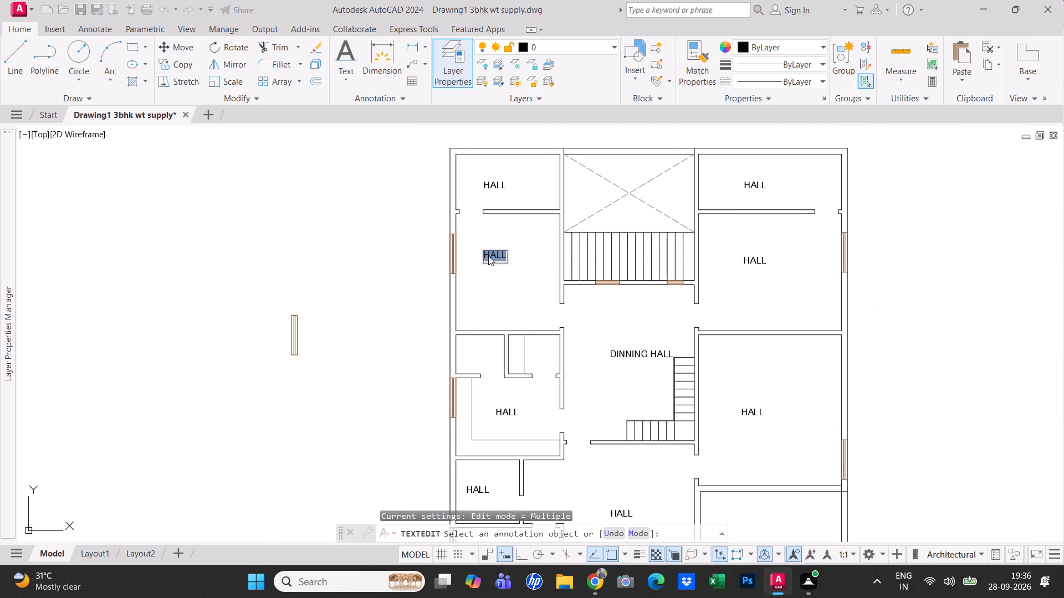
{"action": "type", "text": "M BED"}
{"action": "key", "text": "space"}
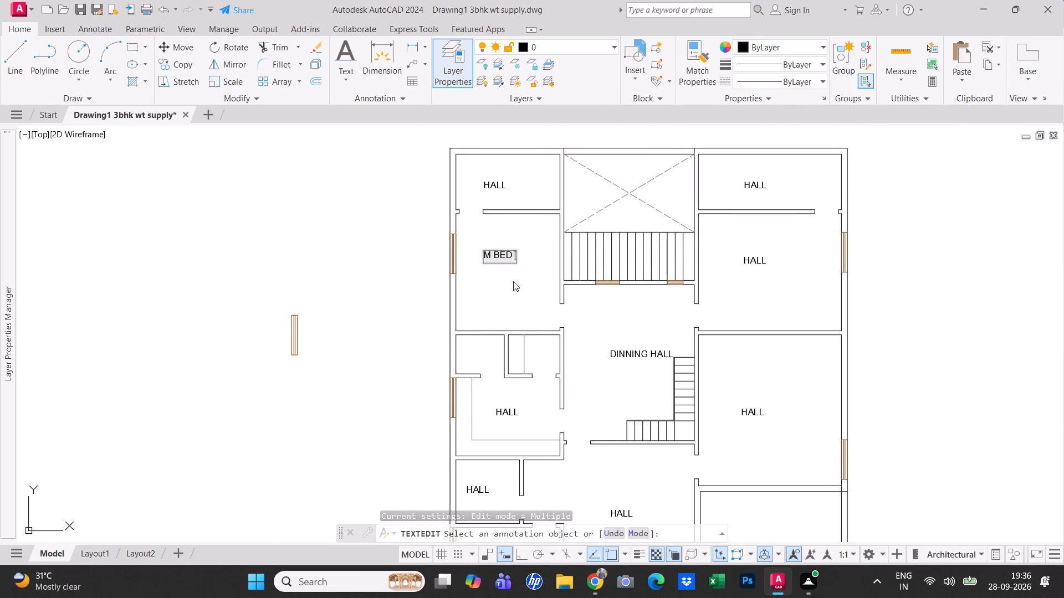
{"action": "type", "text": "ROOM"}
{"action": "left_click", "coordinate": [525, 287]}
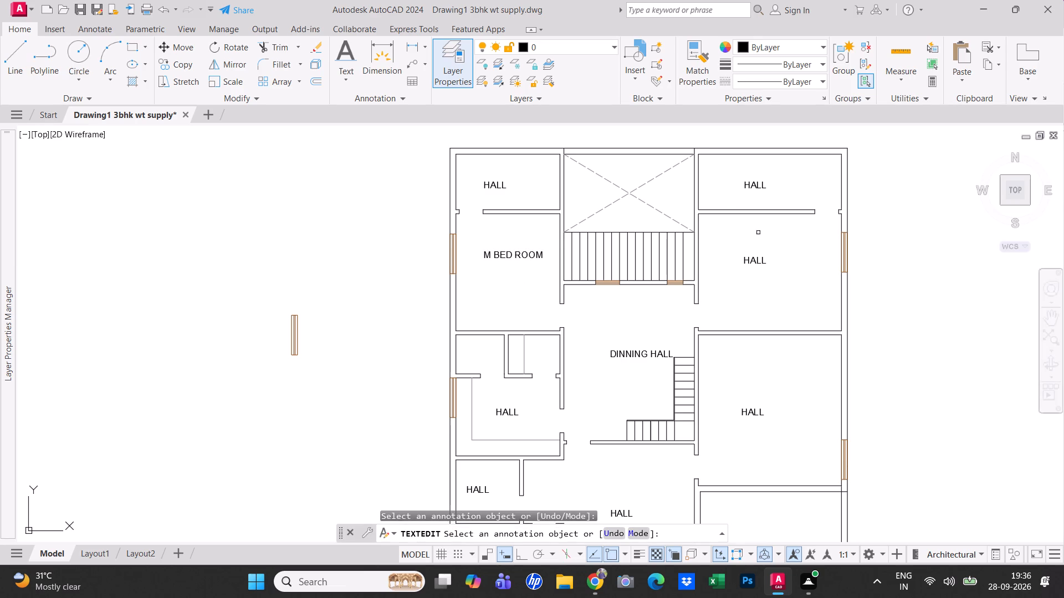
Edit the HALL label in the bedroom east of the main staircase, entering C BED ROOM.
{"action": "double_click", "coordinate": [763, 260]}
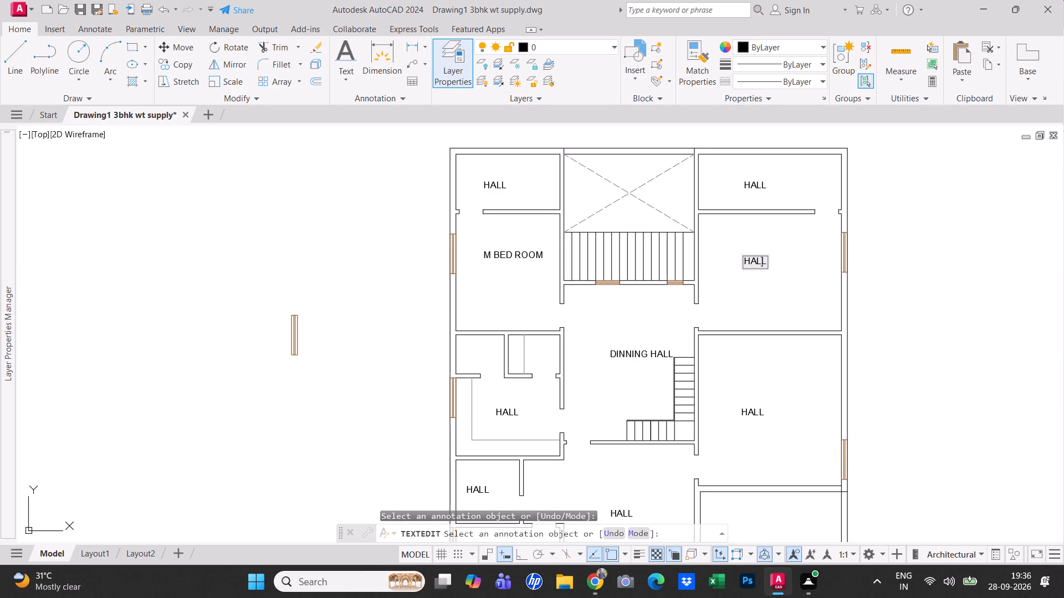
{"action": "key", "text": "c"}
{"action": "key", "text": "space"}
{"action": "type", "text": "BED ROOM"}
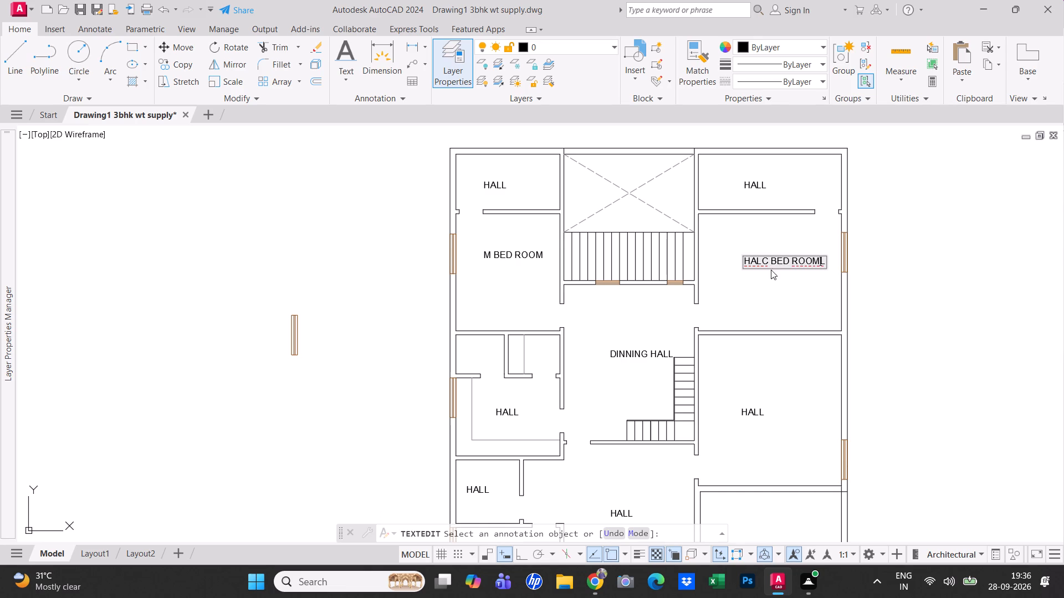
{"action": "left_click", "coordinate": [771, 270]}
{"action": "key", "text": "Escape"}
{"action": "key", "text": "Escape"}
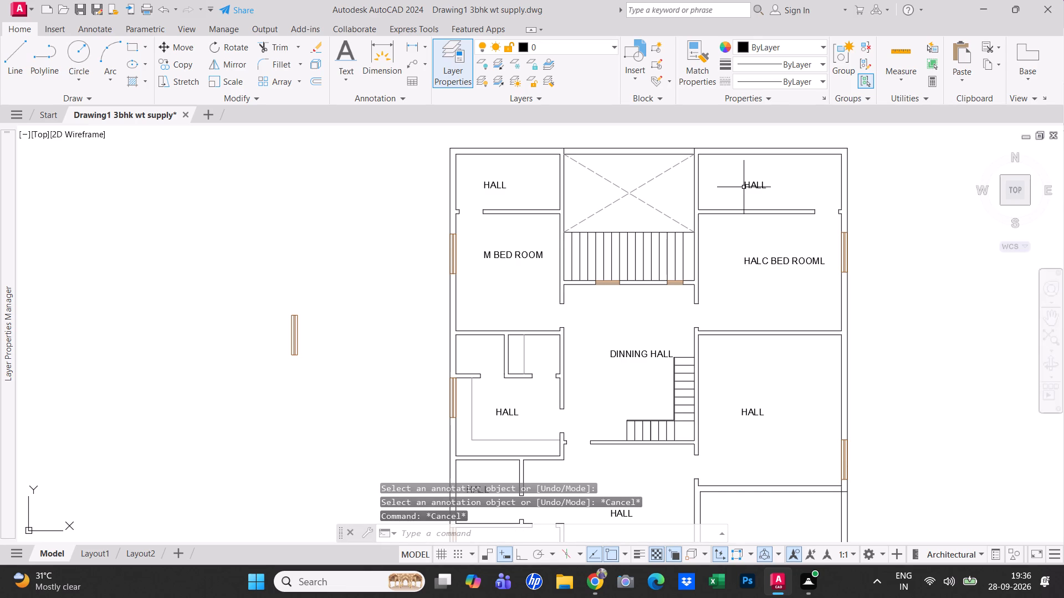
Change the HALL label in the small northeast corner room to WASH.
{"action": "left_click", "coordinate": [748, 188]}
{"action": "scroll", "coordinate": [751, 182], "scroll_direction": "up", "scroll_amount": 1}
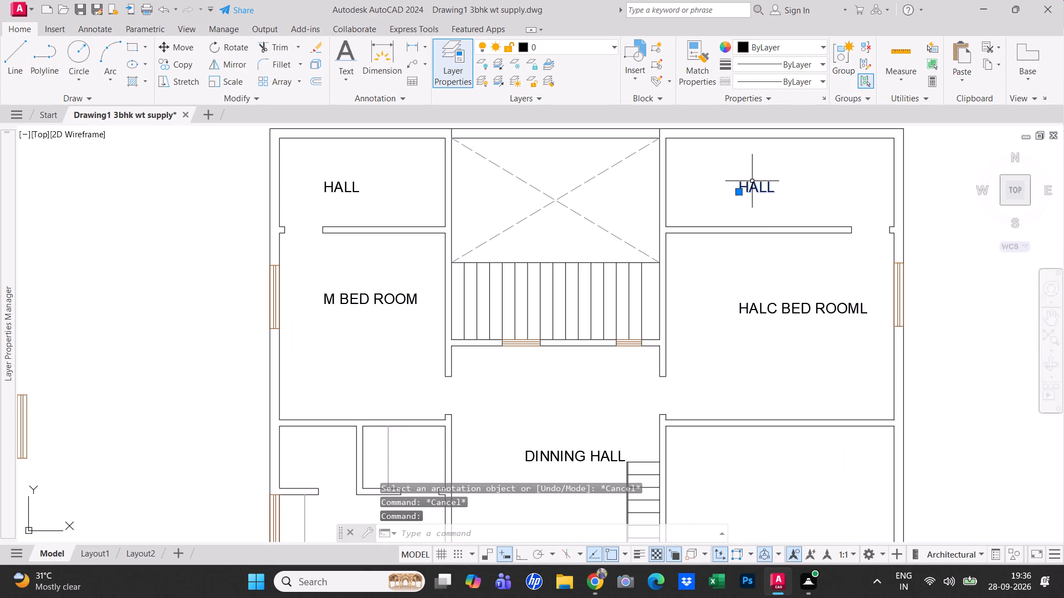
{"action": "double_click", "coordinate": [756, 186]}
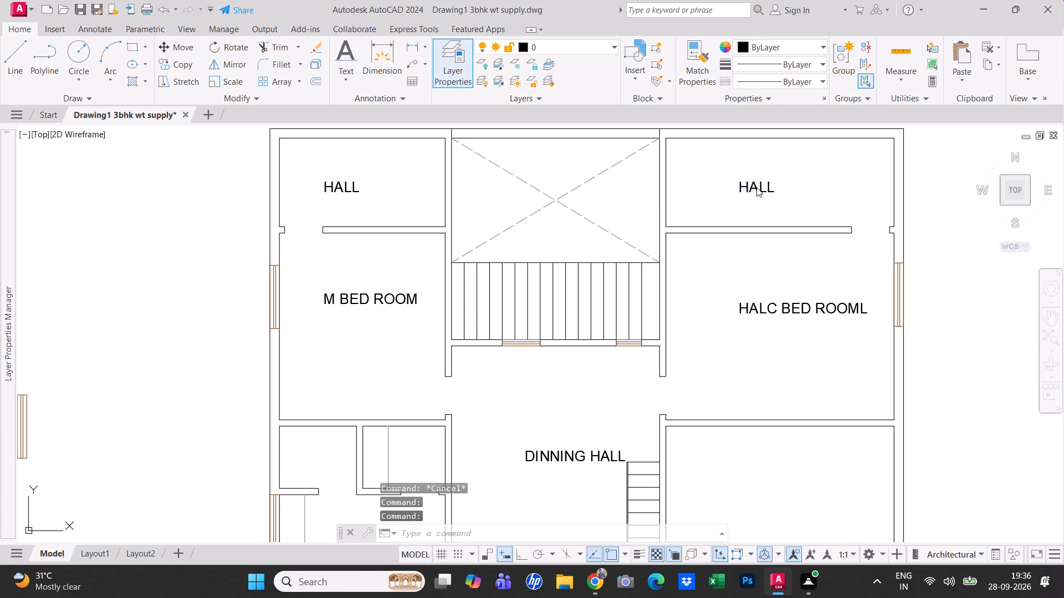
{"action": "type", "text": "WASH"}
{"action": "key", "text": "space"}
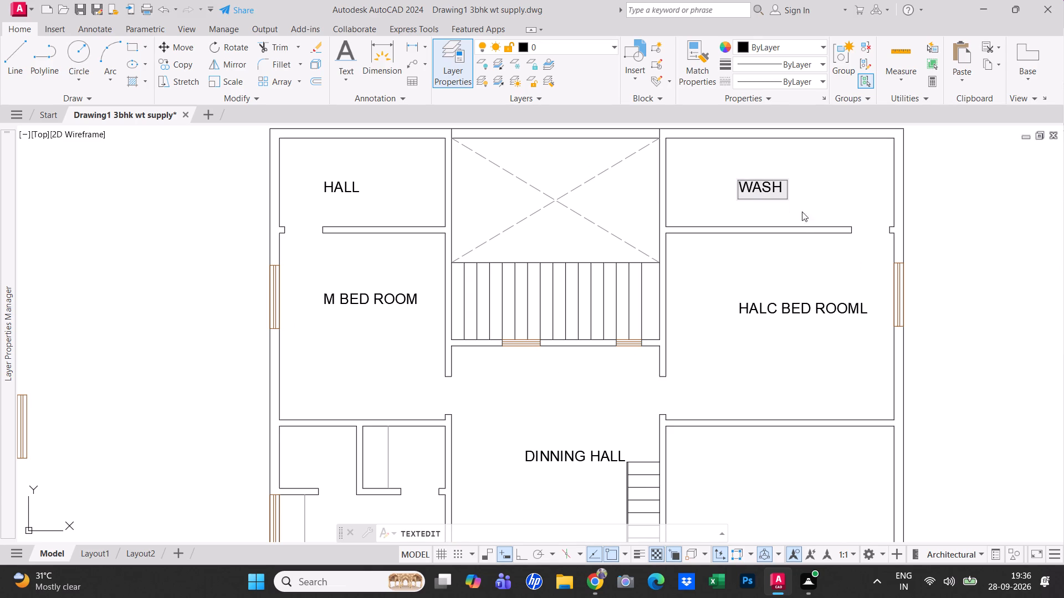
{"action": "left_click", "coordinate": [802, 201]}
{"action": "key", "text": "Escape"}
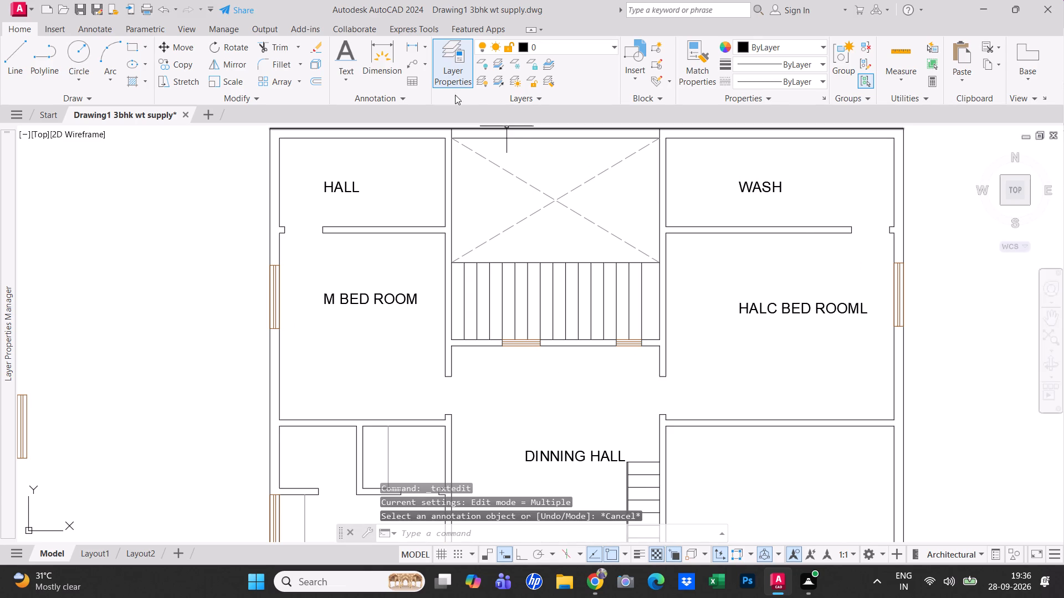
Copy the WASH label straight down with Ortho on, placing the copy directly beneath the original.
{"action": "left_click", "coordinate": [740, 189]}
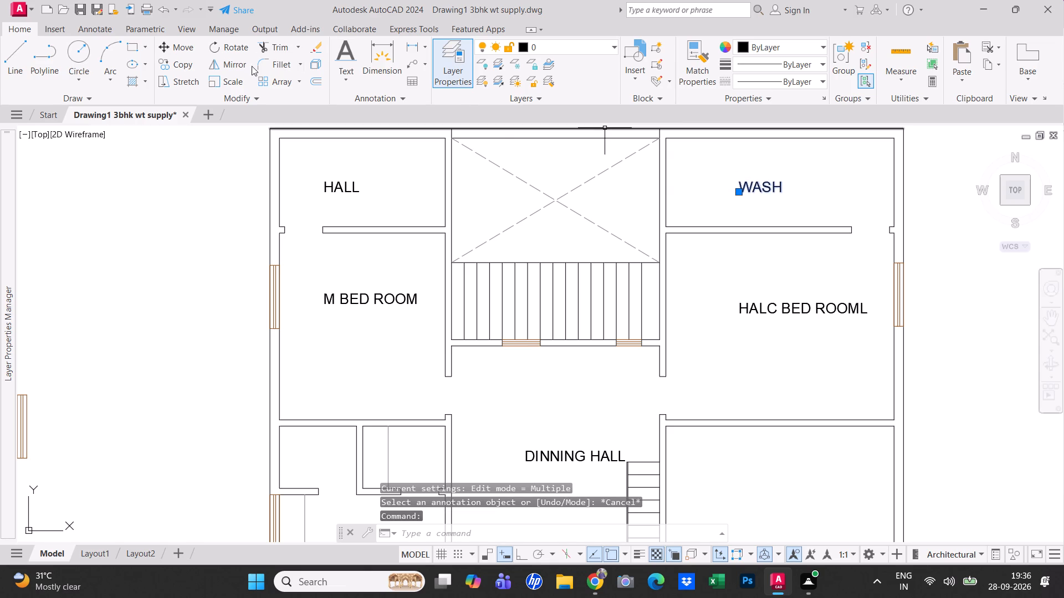
{"action": "left_click", "coordinate": [170, 64]}
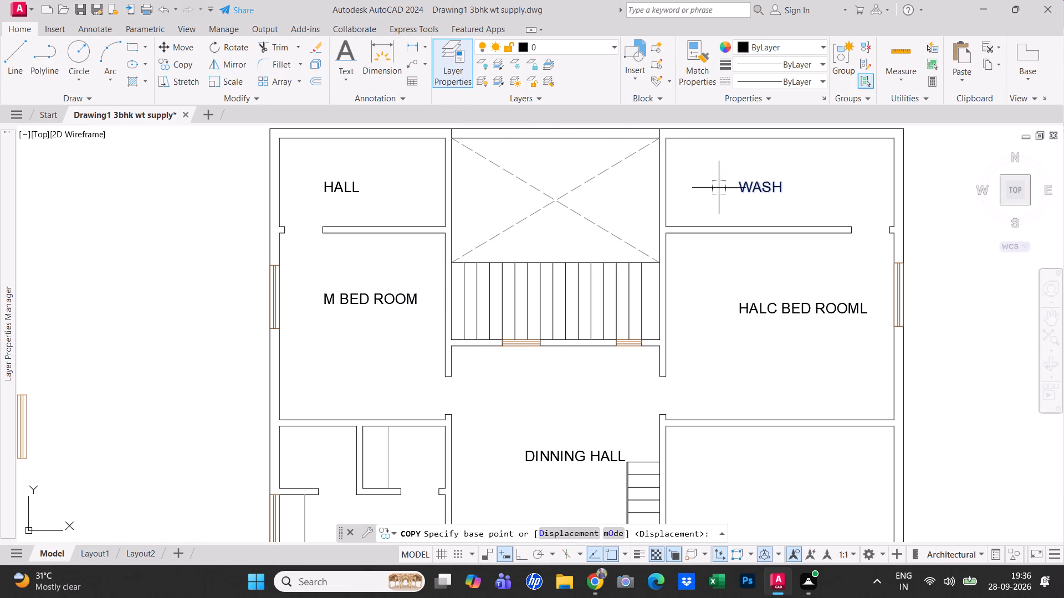
{"action": "left_click", "coordinate": [748, 193]}
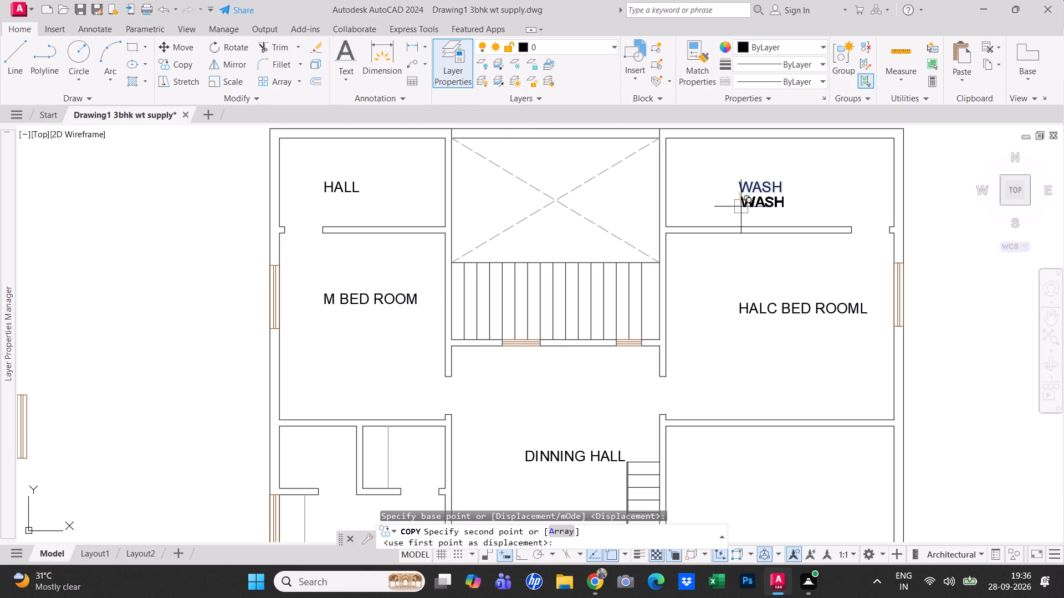
{"action": "key", "text": "F8"}
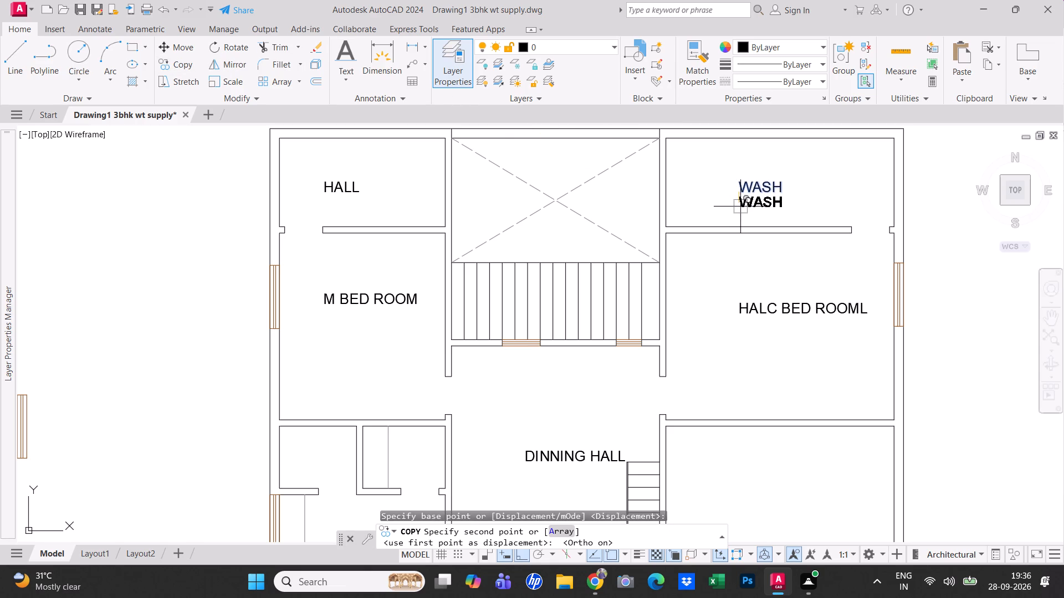
{"action": "left_click", "coordinate": [740, 207]}
{"action": "key", "text": "Escape"}
Change the lower WASH copy in the northeast corner room to ROOM.
{"action": "double_click", "coordinate": [753, 207]}
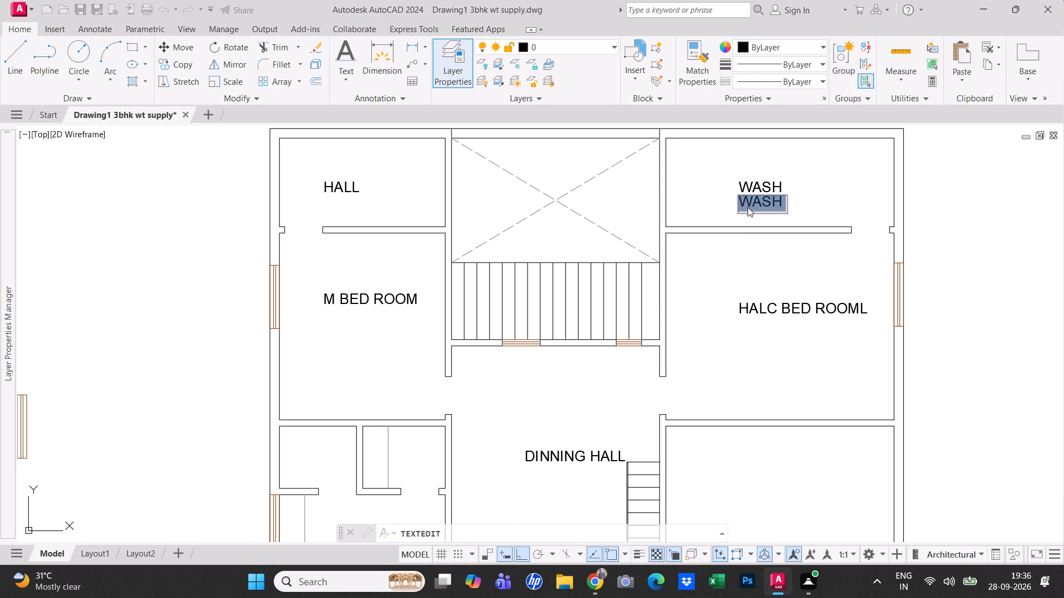
{"action": "type", "text": "ROOM"}
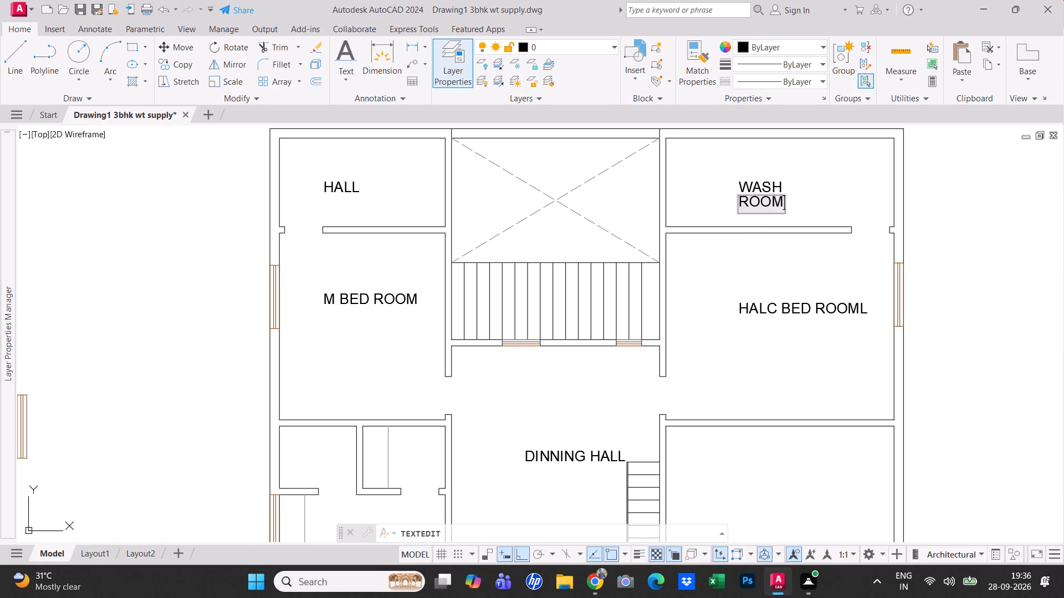
{"action": "left_click", "coordinate": [807, 196]}
{"action": "key", "text": "Escape"}
Erase the HALL label in the northwest corner room, north of the M BED ROOM.
{"action": "left_click", "coordinate": [340, 200]}
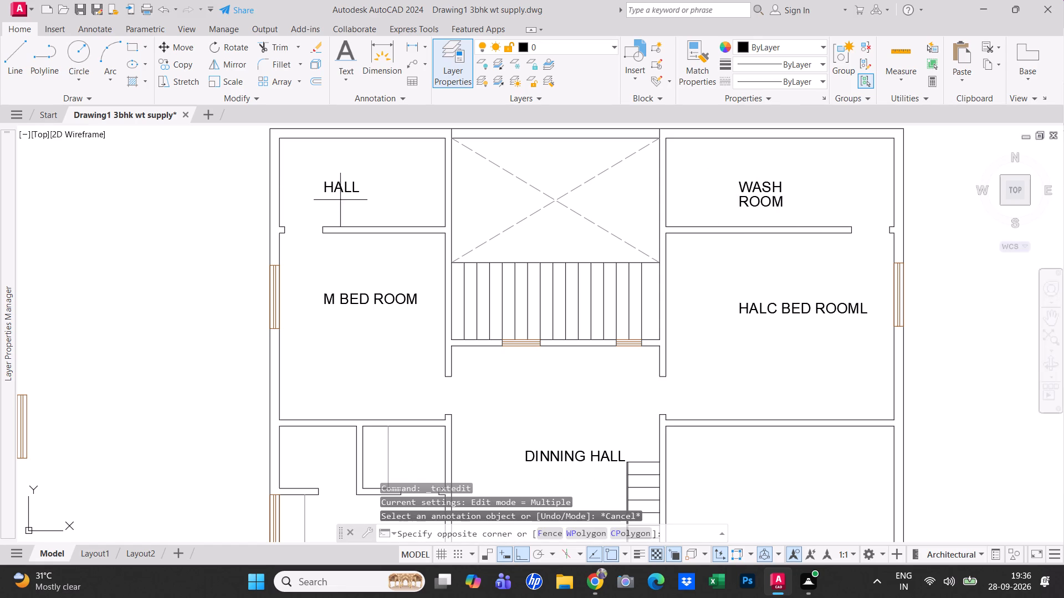
{"action": "left_click", "coordinate": [320, 181]}
{"action": "type", "text": "E"}
{"action": "key", "text": "space"}
Erase the HALL label in the small west room just north of the southwest corner room.
{"action": "scroll", "coordinate": [320, 181], "scroll_direction": "down", "scroll_amount": 2}
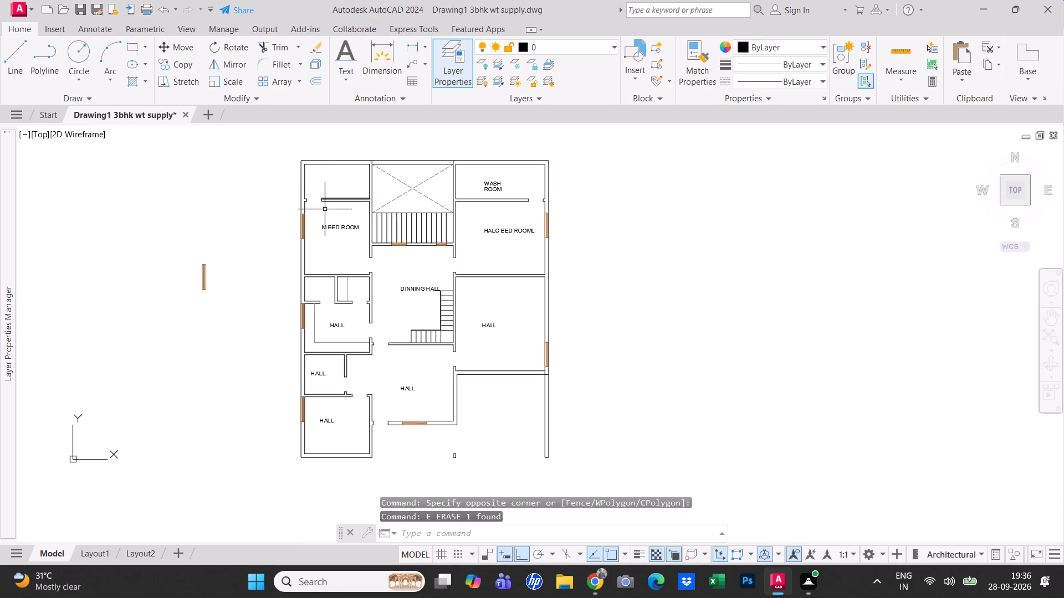
{"action": "middle_click_drag", "start_coordinate": [320, 374], "coordinate": [352, 315]}
{"action": "scroll", "coordinate": [352, 318], "scroll_direction": "up", "scroll_amount": 1}
{"action": "left_click", "coordinate": [362, 322]}
{"action": "left_click", "coordinate": [340, 310]}
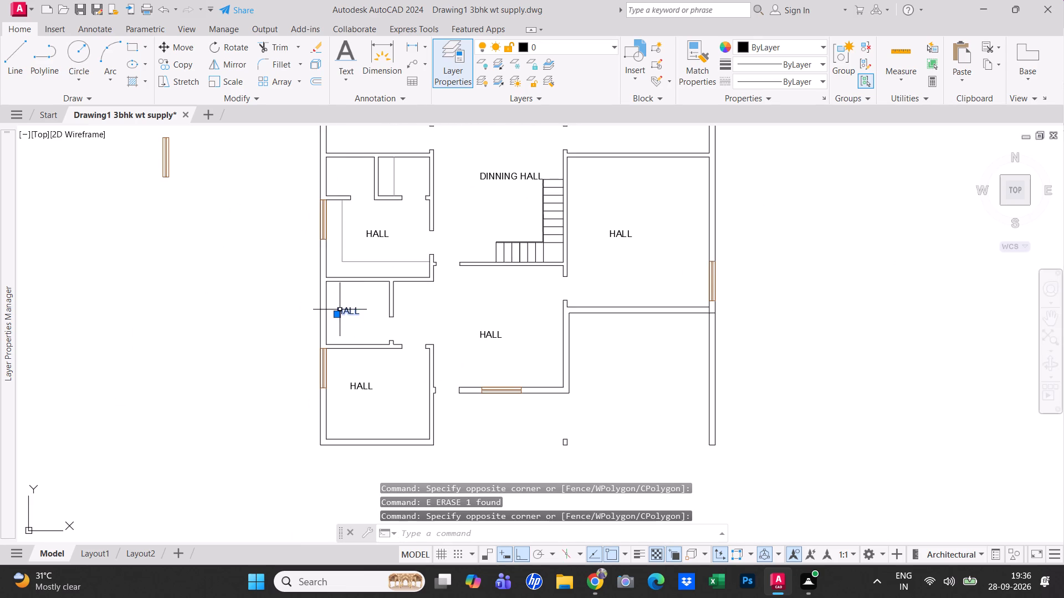
{"action": "type", "text": "E"}
{"action": "key", "text": "space"}
{"action": "key", "text": "Escape"}
Copy the two-line WASH ROOM label from the northeast corner room and paste it into the northwest corner room.
{"action": "scroll", "coordinate": [346, 321], "scroll_direction": "down", "scroll_amount": 2}
{"action": "middle_click_drag", "start_coordinate": [389, 287], "coordinate": [403, 360]}
{"action": "scroll", "coordinate": [405, 360], "scroll_direction": "up", "scroll_amount": 1}
{"action": "scroll", "coordinate": [511, 218], "scroll_direction": "up", "scroll_amount": 3}
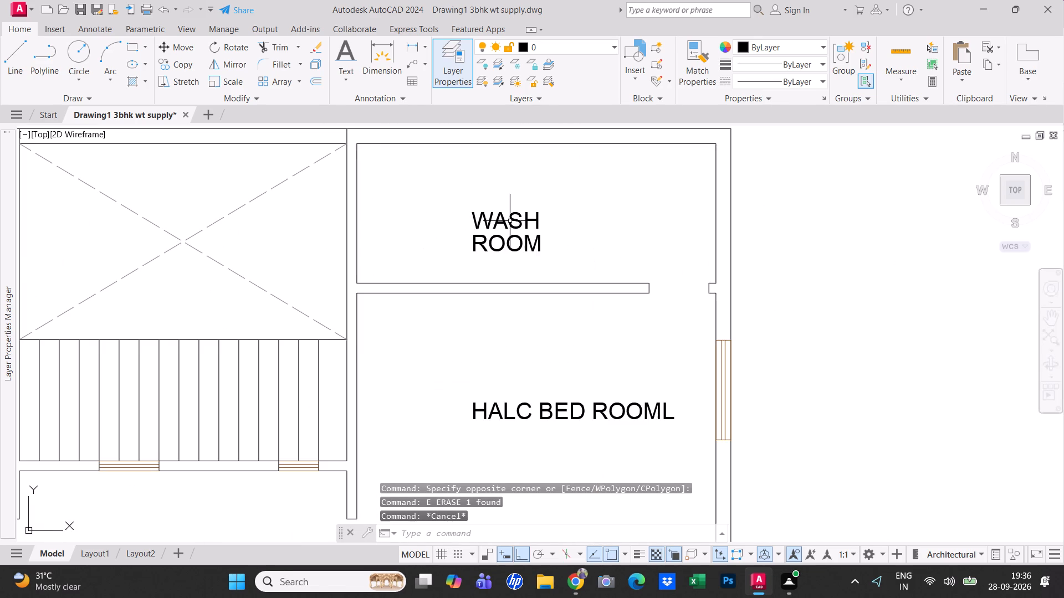
{"action": "left_click", "coordinate": [525, 258]}
{"action": "left_click", "coordinate": [477, 214]}
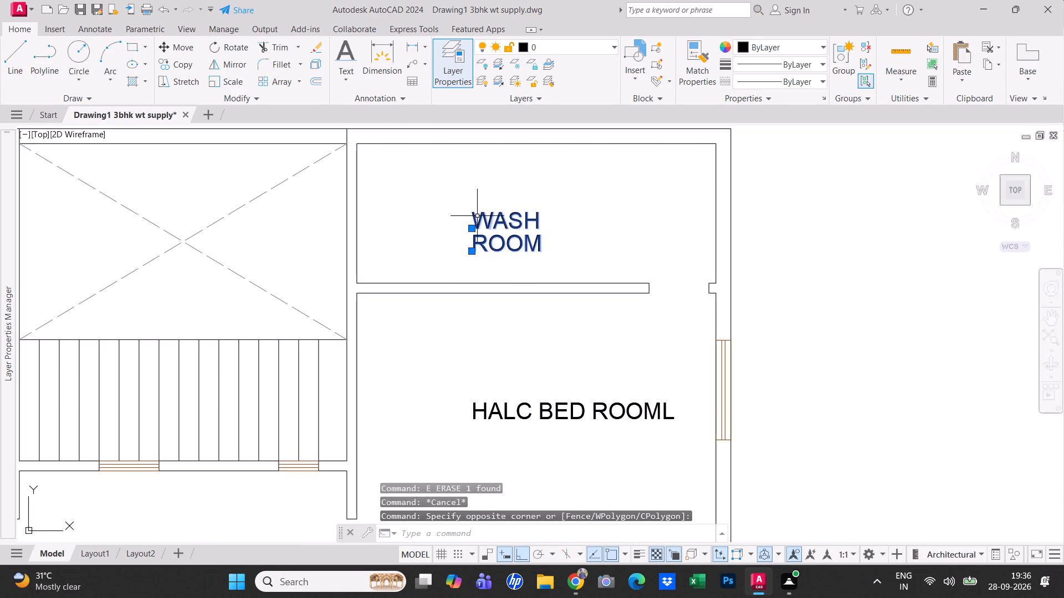
{"action": "key", "text": "ctrl+c"}
{"action": "middle_click_drag", "start_coordinate": [255, 207], "coordinate": [623, 211], "text": "ctrl"}
{"action": "scroll", "coordinate": [623, 211], "scroll_direction": "down", "scroll_amount": 1, "text": "ctrl"}
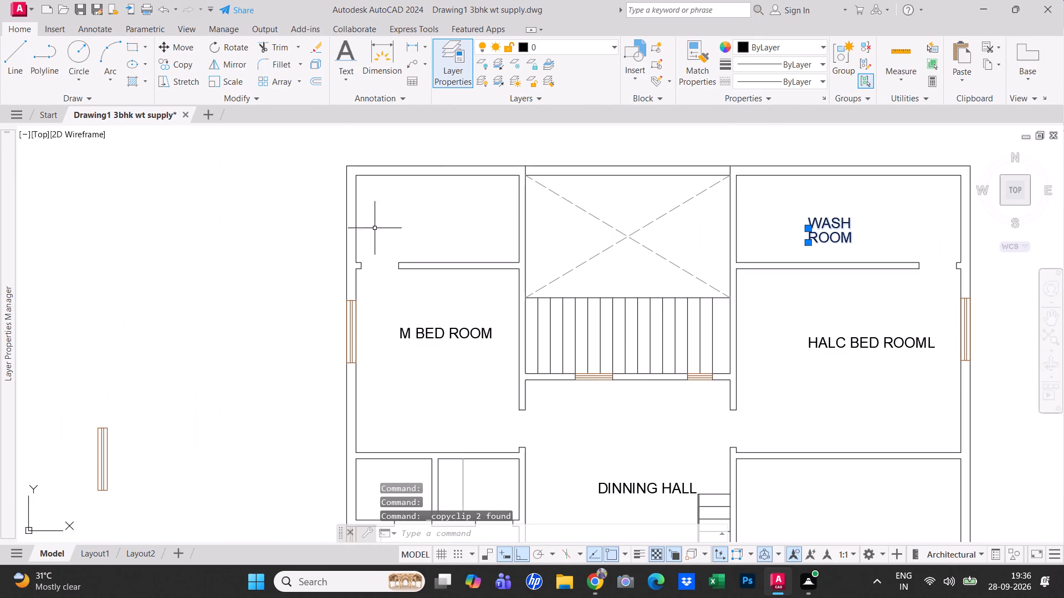
{"action": "key", "text": "ctrl+v"}
{"action": "left_click", "coordinate": [398, 226], "text": "ctrl"}
Paste the WASH ROOM label into the small west room just north of the southwest corner room.
{"action": "scroll", "coordinate": [420, 255], "scroll_direction": "down", "scroll_amount": 3, "text": "ctrl"}
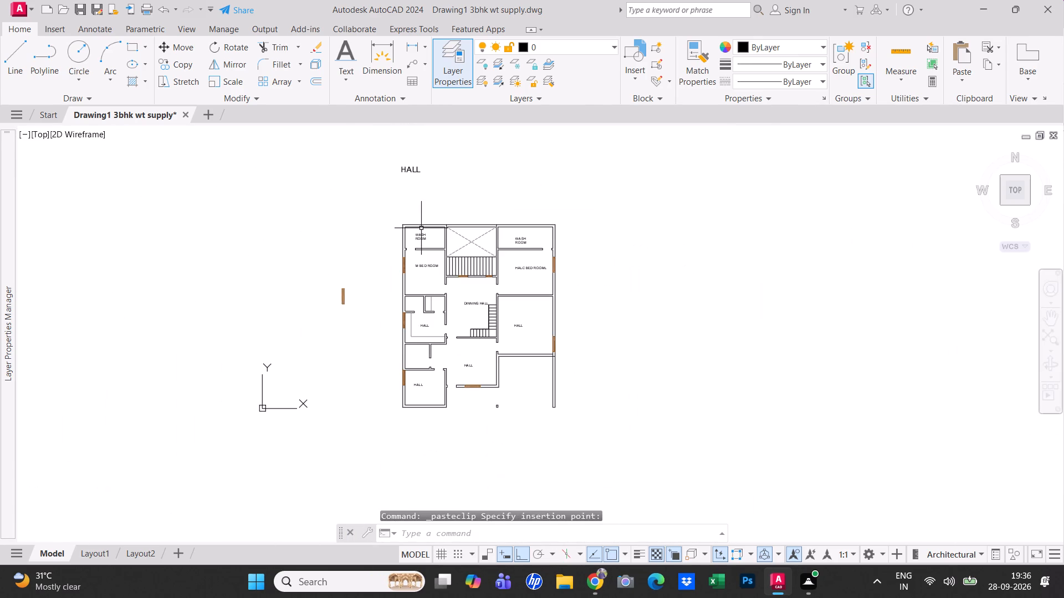
{"action": "scroll", "coordinate": [420, 354], "scroll_direction": "up", "scroll_amount": 3, "text": "ctrl"}
{"action": "key", "text": "ctrl+v"}
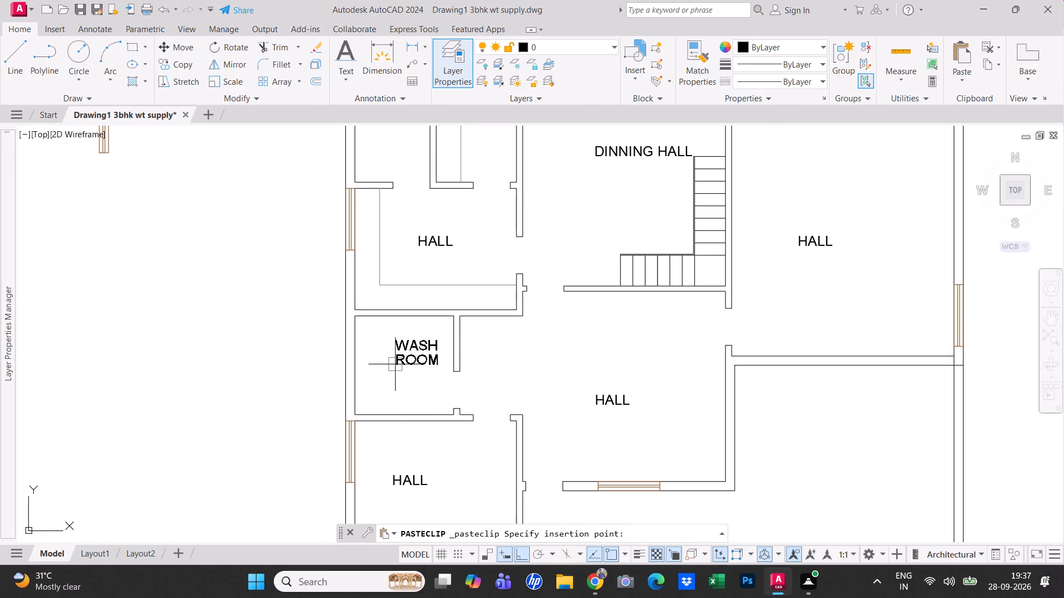
{"action": "left_click", "coordinate": [381, 360]}
{"action": "key", "text": "Escape"}
Save the drawing.
{"action": "scroll", "coordinate": [435, 369], "scroll_direction": "down", "scroll_amount": 3}
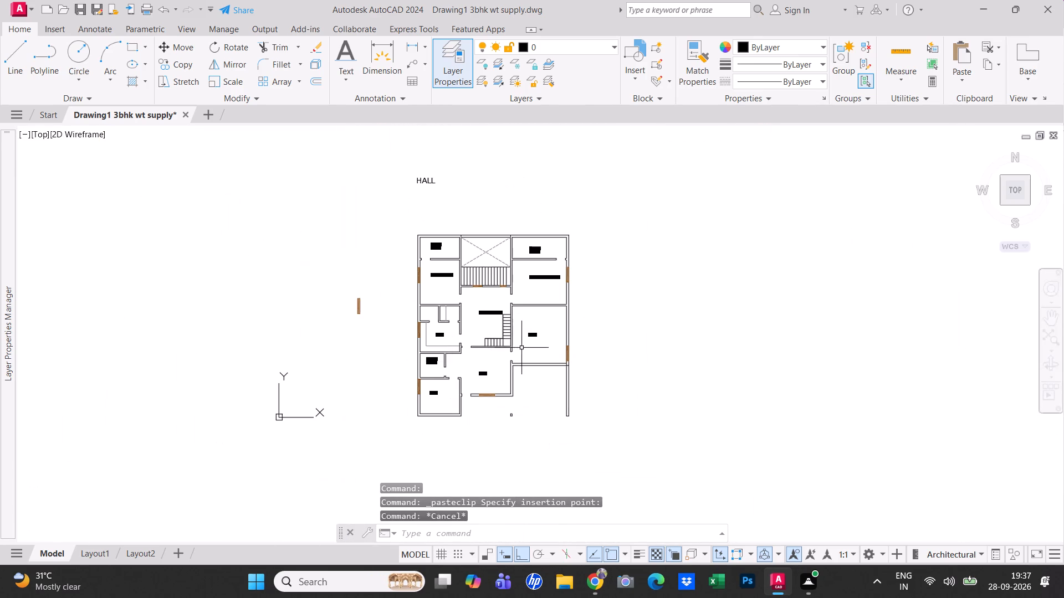
{"action": "key", "text": "ctrl+s"}
Paste another WASH ROOM label into the small room directly south of the M BED ROOM, against the west wall.
{"action": "scroll", "coordinate": [413, 317], "scroll_direction": "up", "scroll_amount": 2}
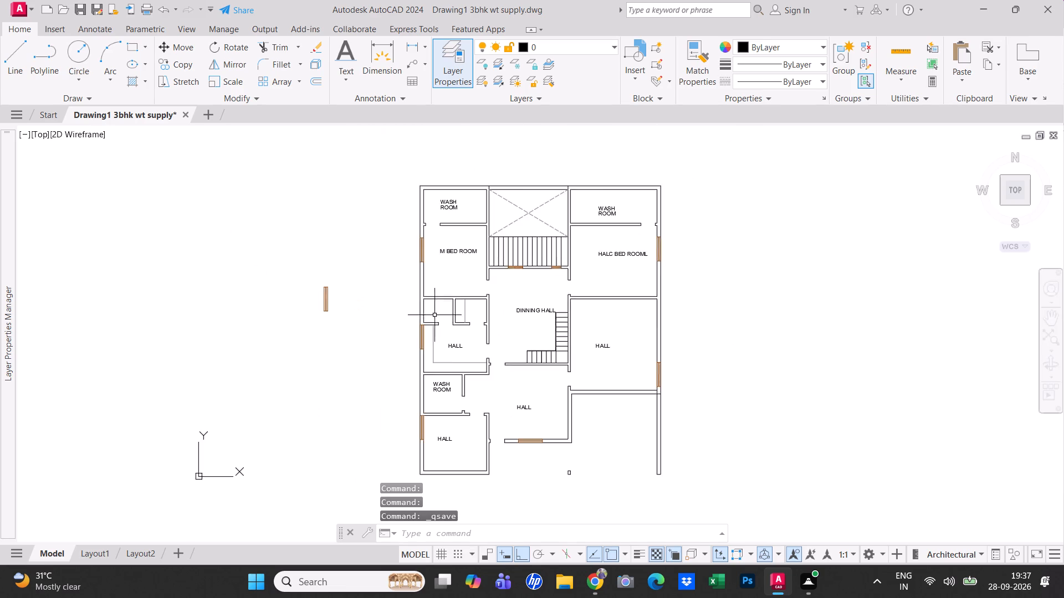
{"action": "scroll", "coordinate": [447, 323], "scroll_direction": "up", "scroll_amount": 1}
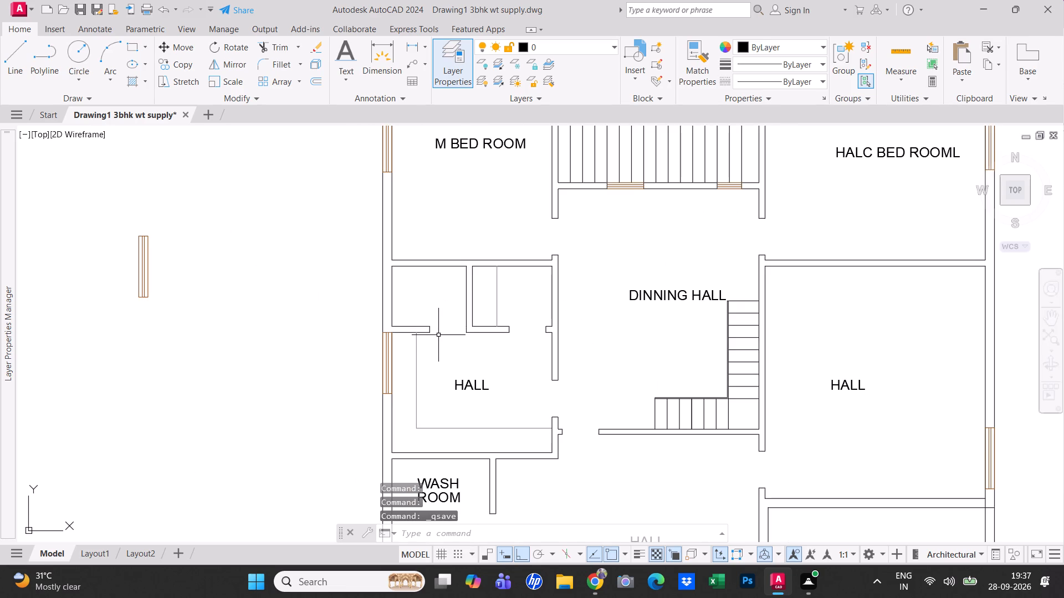
{"action": "middle_click", "coordinate": [441, 311]}
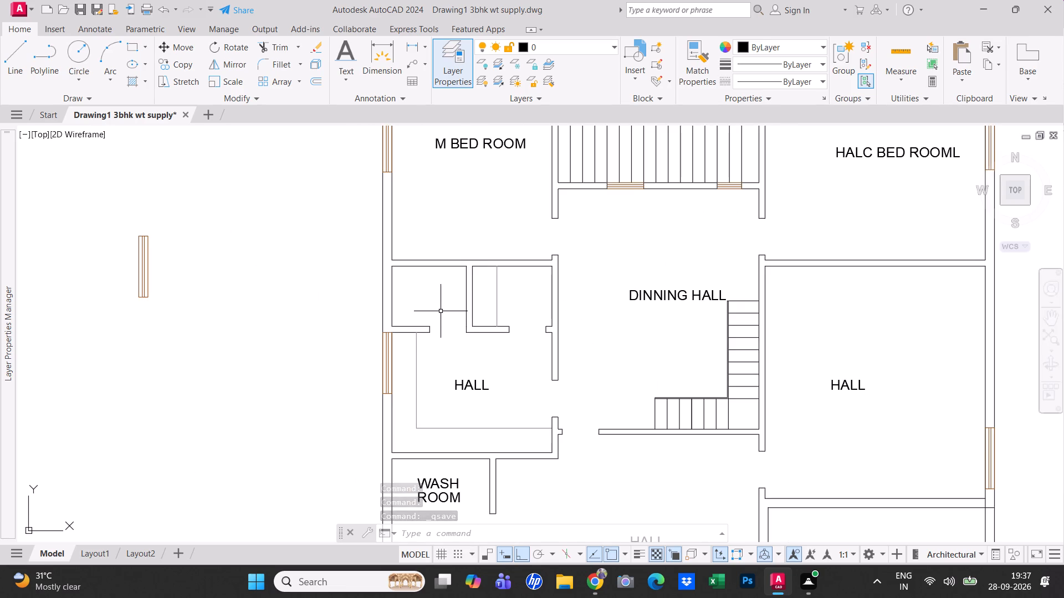
{"action": "scroll", "coordinate": [441, 308], "scroll_direction": "down", "scroll_amount": 2}
{"action": "scroll", "coordinate": [447, 208], "scroll_direction": "up", "scroll_amount": 1}
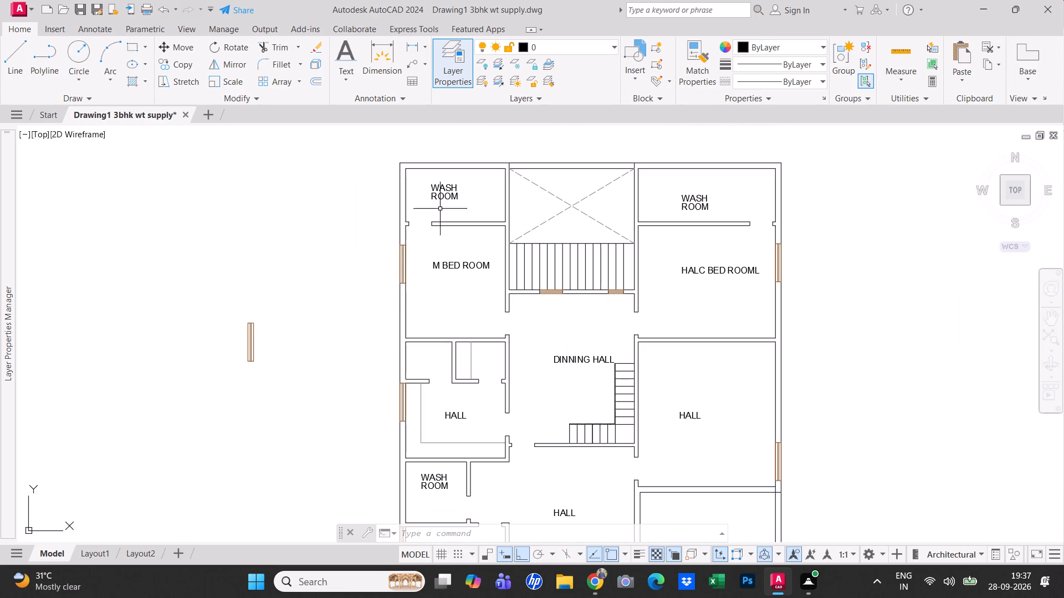
{"action": "scroll", "coordinate": [416, 348], "scroll_direction": "up", "scroll_amount": 2, "text": "ctrl"}
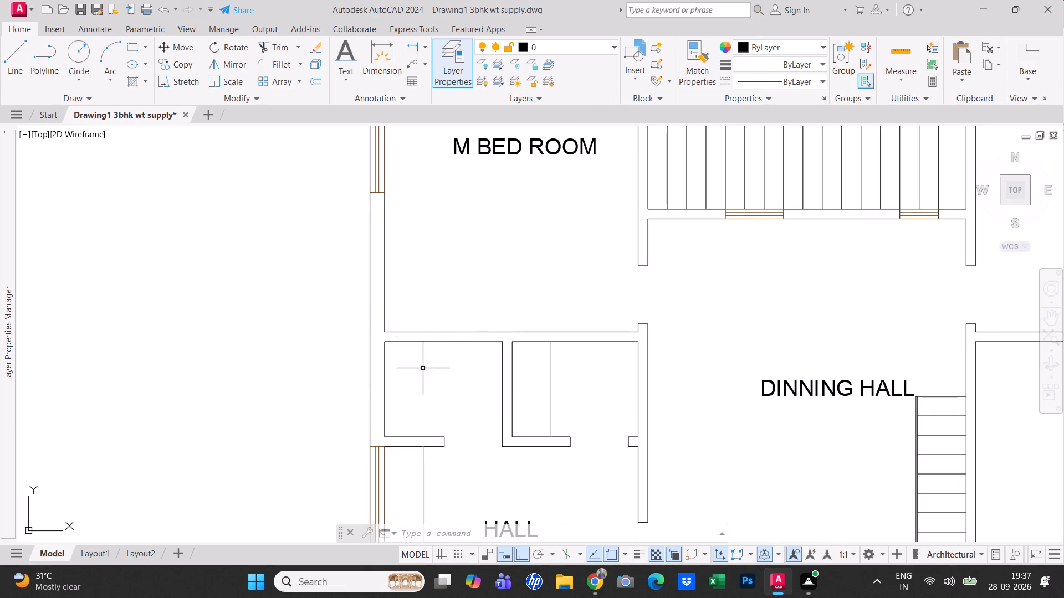
{"action": "key", "text": "ctrl+v"}
{"action": "left_click", "coordinate": [406, 396]}
Change the word ROOM to AREA in the label pasted south of the M BED ROOM.
{"action": "double_click", "coordinate": [429, 390]}
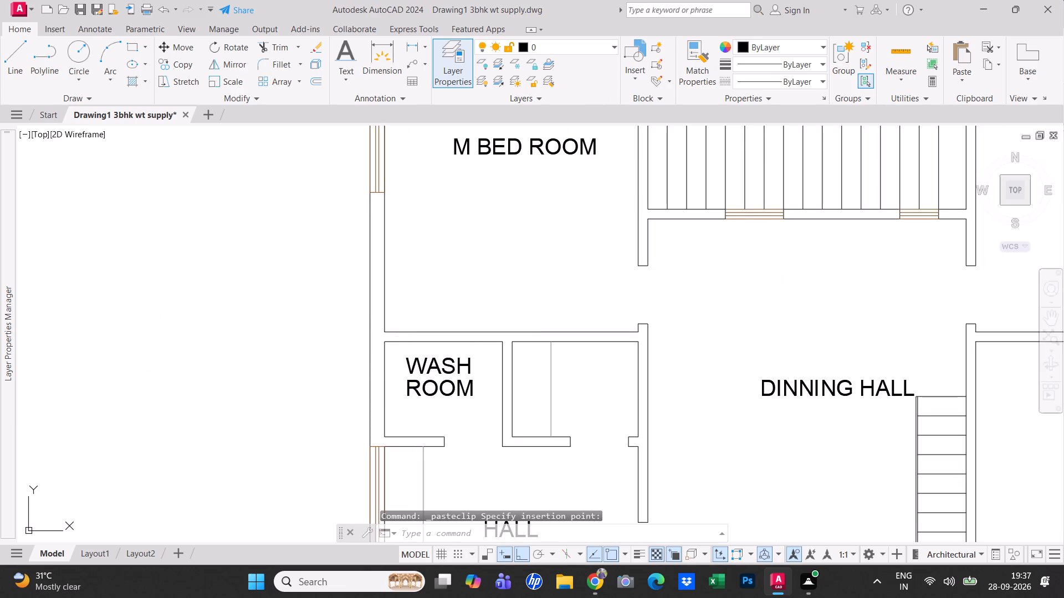
{"action": "left_click", "coordinate": [443, 388]}
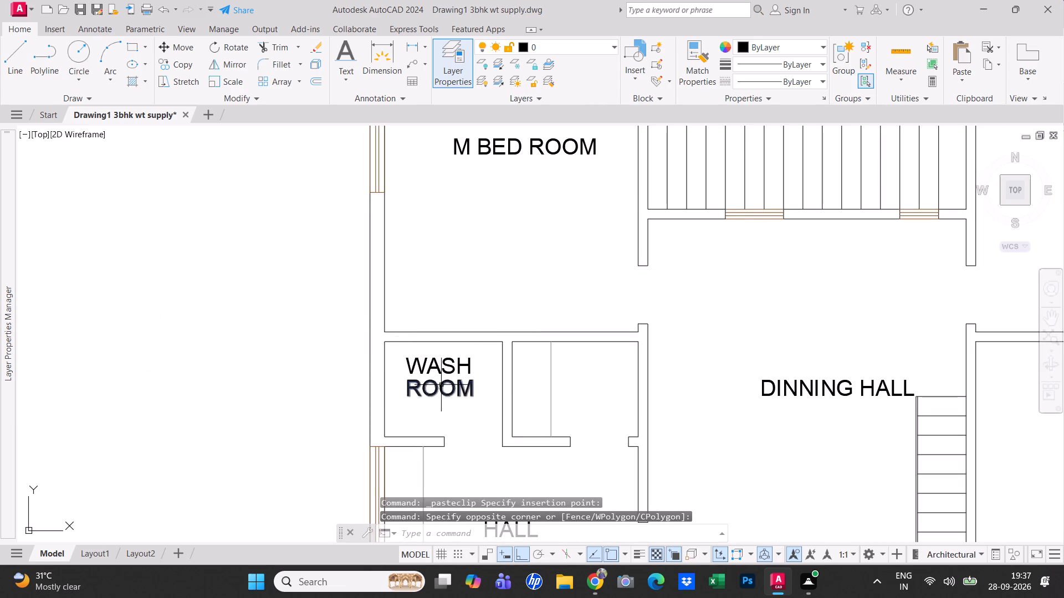
{"action": "double_click", "coordinate": [441, 385]}
{"action": "type", "text": "AREA"}
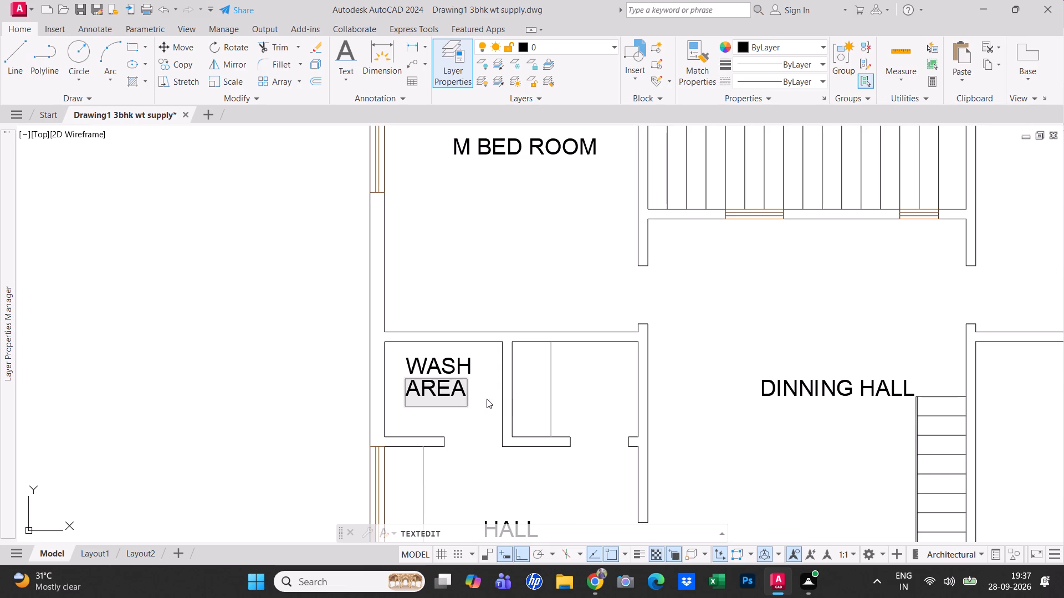
{"action": "left_click", "coordinate": [487, 399]}
{"action": "scroll", "coordinate": [486, 395], "scroll_direction": "down", "scroll_amount": 4}
{"action": "middle_click_drag", "start_coordinate": [490, 396], "coordinate": [457, 281]}
{"action": "key", "text": "Escape"}
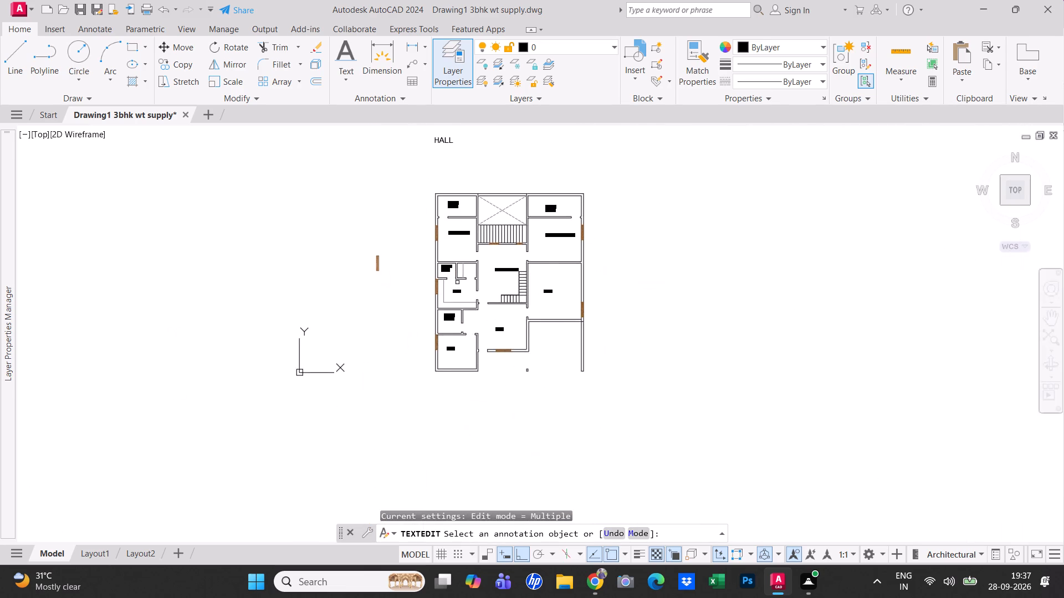
{"action": "scroll", "coordinate": [457, 283], "scroll_direction": "up", "scroll_amount": 2}
{"action": "middle_click_drag", "start_coordinate": [454, 295], "coordinate": [459, 308]}
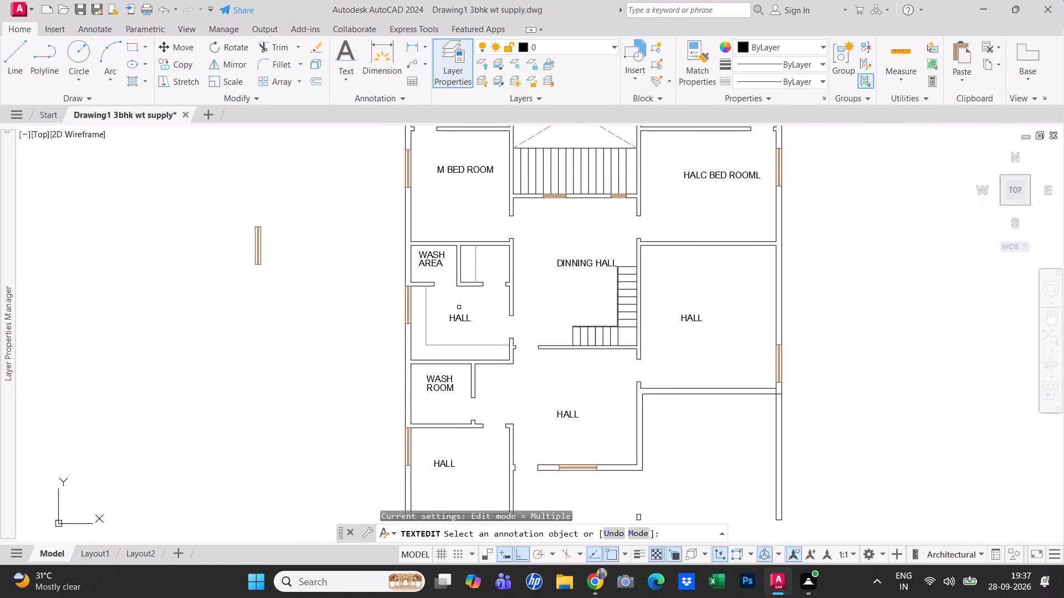
{"action": "scroll", "coordinate": [463, 291], "scroll_direction": "up", "scroll_amount": 1}
{"action": "key", "text": "Escape"}
Change the HALL label in the large east room, beside the dining hall stairs, to DRAWING ROOM.
{"action": "scroll", "coordinate": [463, 291], "scroll_direction": "down", "scroll_amount": 1}
{"action": "middle_click_drag", "start_coordinate": [634, 261], "coordinate": [581, 238]}
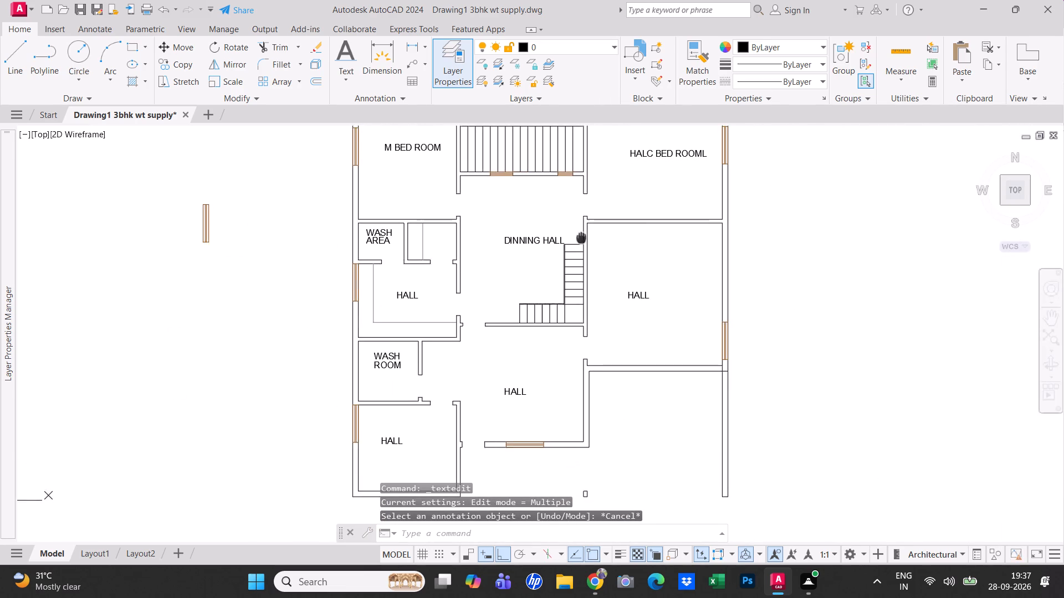
{"action": "middle_click_drag", "start_coordinate": [581, 238], "coordinate": [581, 235]}
{"action": "middle_click", "coordinate": [581, 234]}
{"action": "middle_click_drag", "start_coordinate": [513, 323], "coordinate": [567, 267]}
{"action": "scroll", "coordinate": [567, 244], "scroll_direction": "down", "scroll_amount": 2}
{"action": "scroll", "coordinate": [556, 228], "scroll_direction": "up", "scroll_amount": 1}
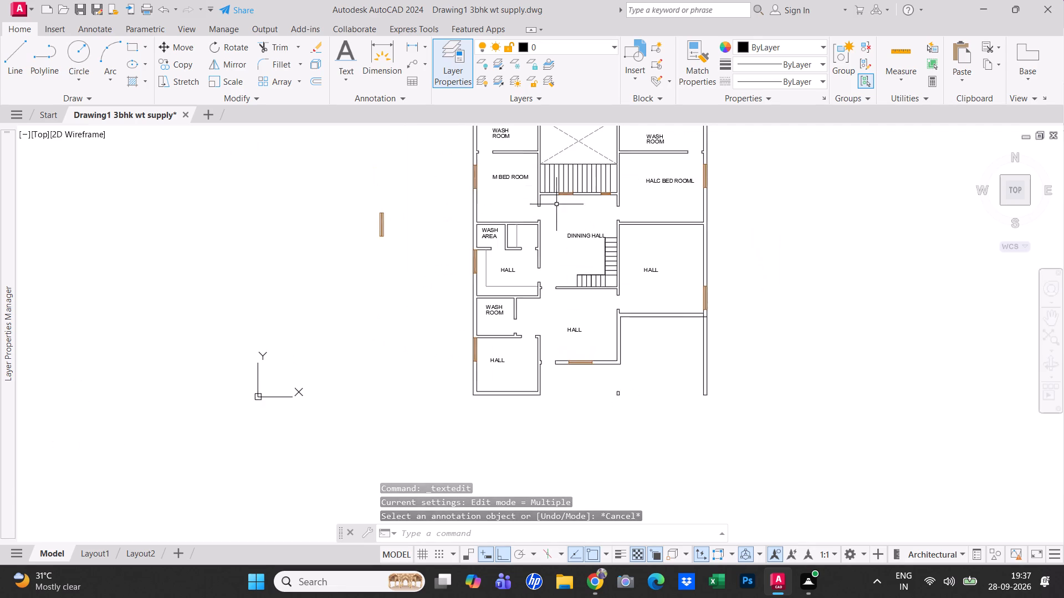
{"action": "scroll", "coordinate": [551, 185], "scroll_direction": "up", "scroll_amount": 1}
{"action": "middle_click_drag", "start_coordinate": [548, 194], "coordinate": [472, 267]}
{"action": "middle_click_drag", "start_coordinate": [570, 298], "coordinate": [538, 253]}
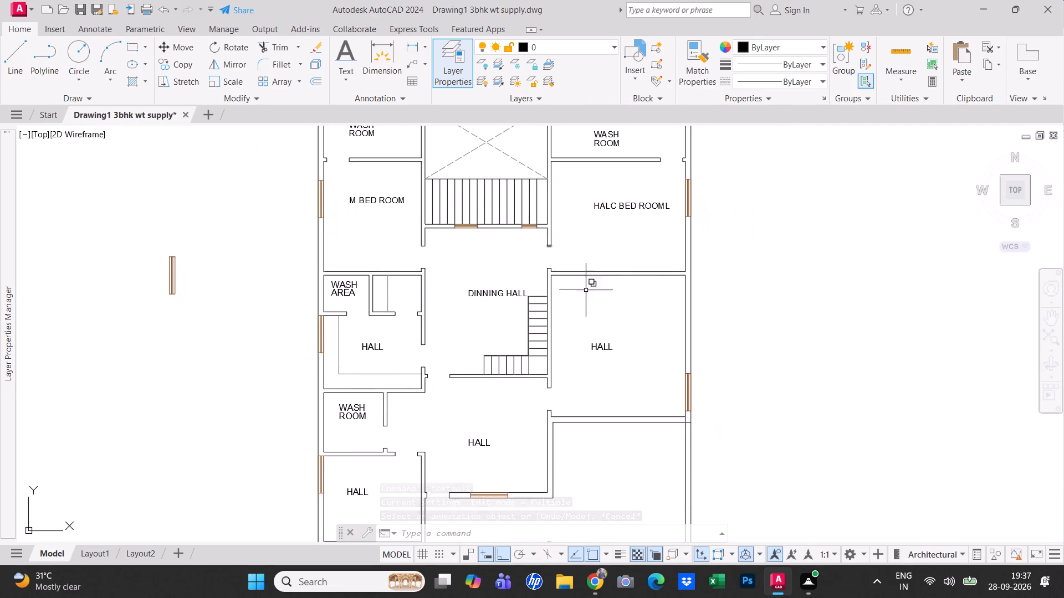
{"action": "key", "text": "Escape"}
{"action": "double_click", "coordinate": [596, 349]}
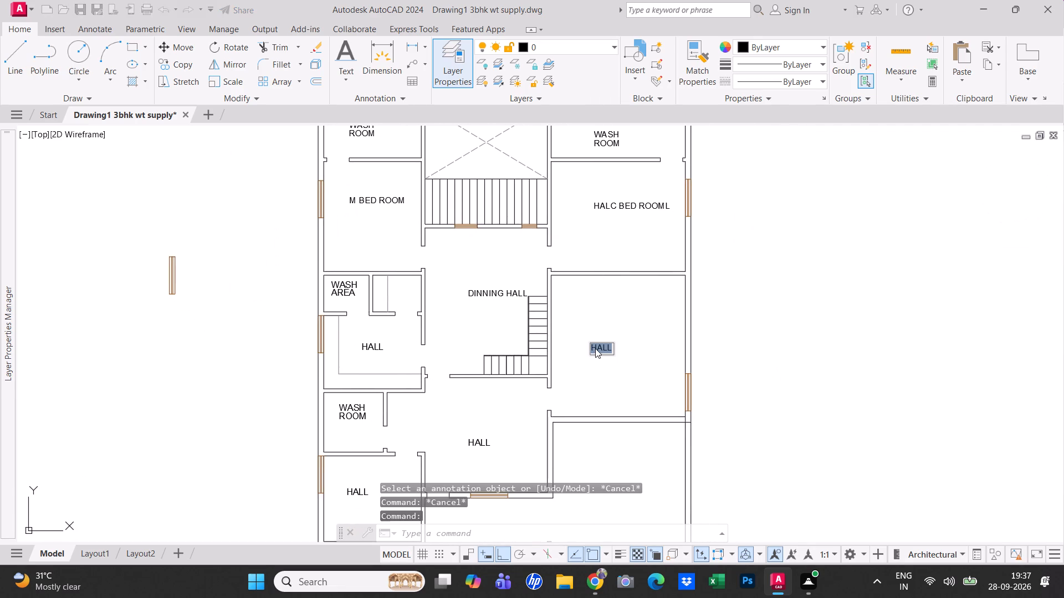
{"action": "type", "text": "DRAW"}
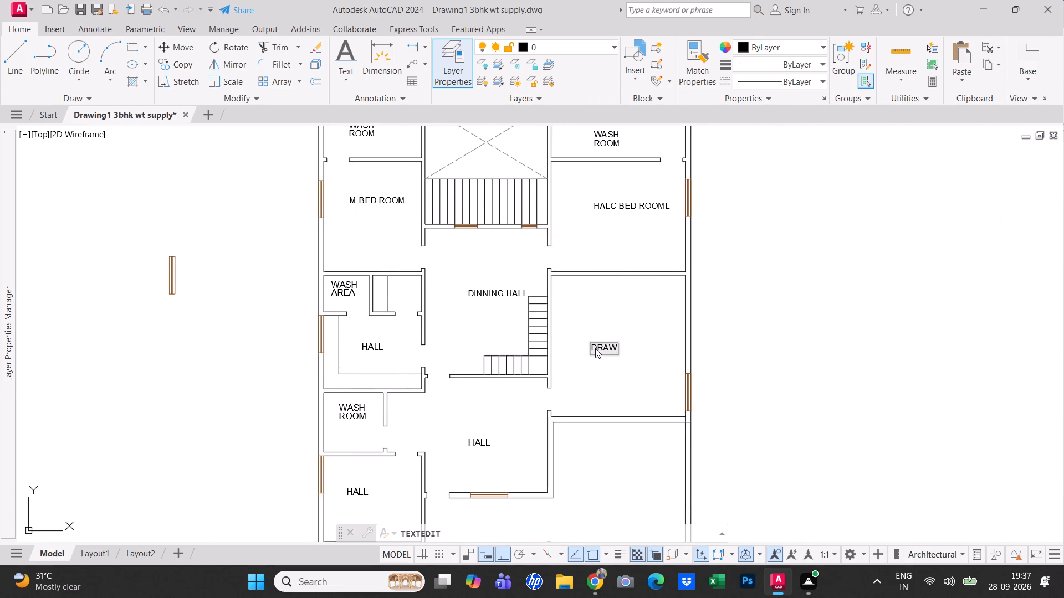
{"action": "type", "text": "ING"}
{"action": "key", "text": "space"}
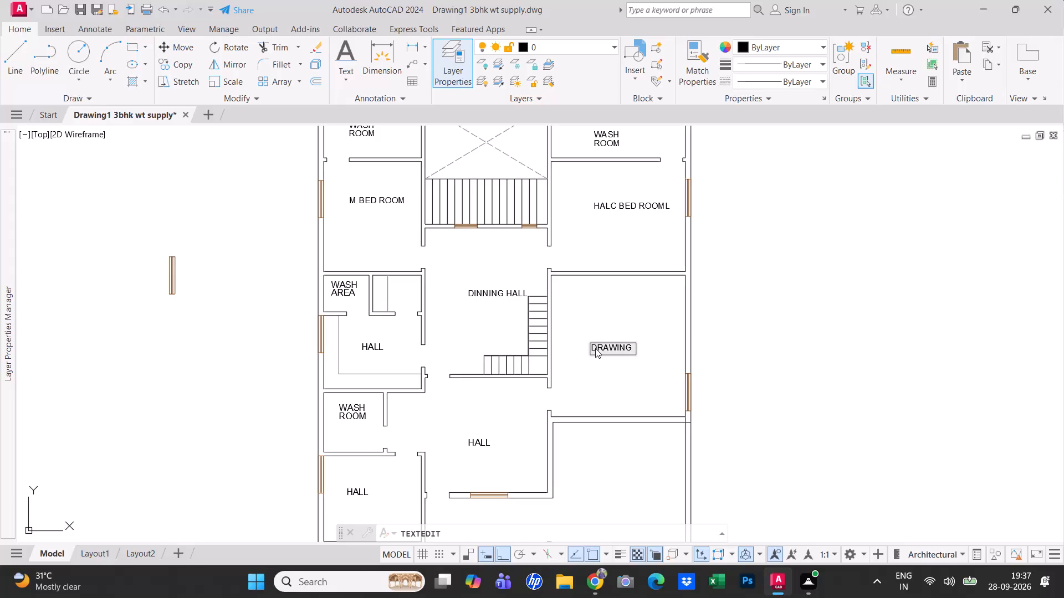
{"action": "type", "text": "ROOM"}
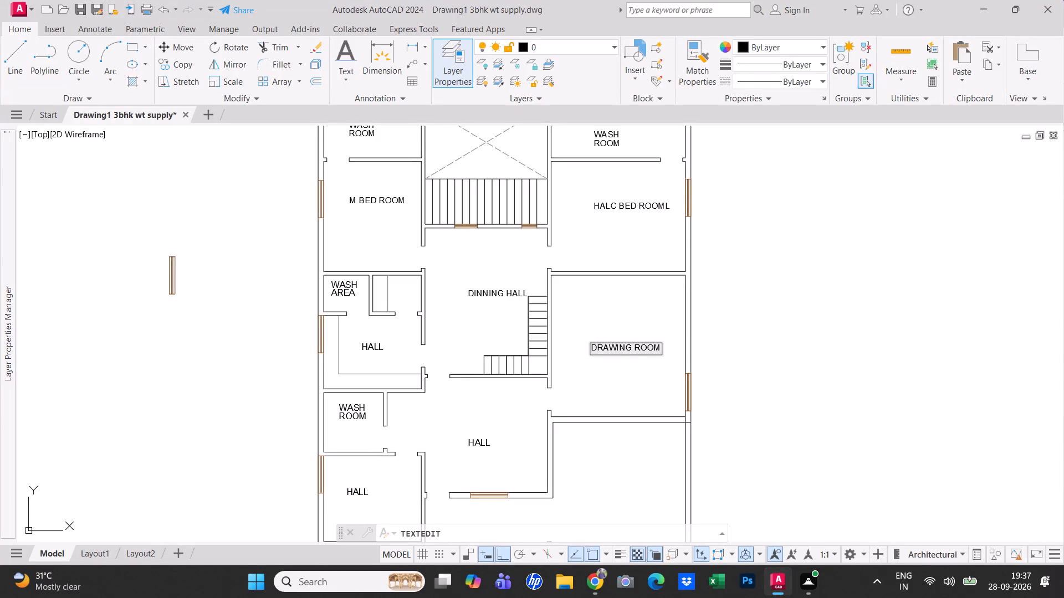
{"action": "left_click", "coordinate": [724, 324]}
{"action": "key", "text": "Escape"}
Delete the stray letters HAL from the start of the bedroom label east of the main staircase.
{"action": "middle_click_drag", "start_coordinate": [705, 331], "coordinate": [704, 285]}
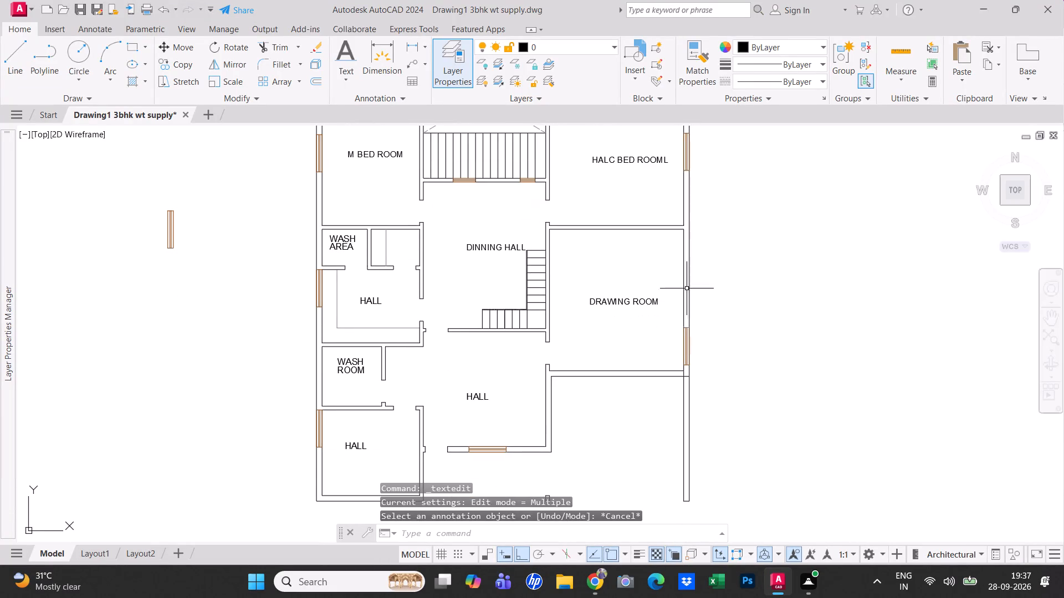
{"action": "middle_click_drag", "start_coordinate": [684, 240], "coordinate": [656, 306]}
{"action": "scroll", "coordinate": [574, 220], "scroll_direction": "up", "scroll_amount": 2}
{"action": "double_click", "coordinate": [572, 226]}
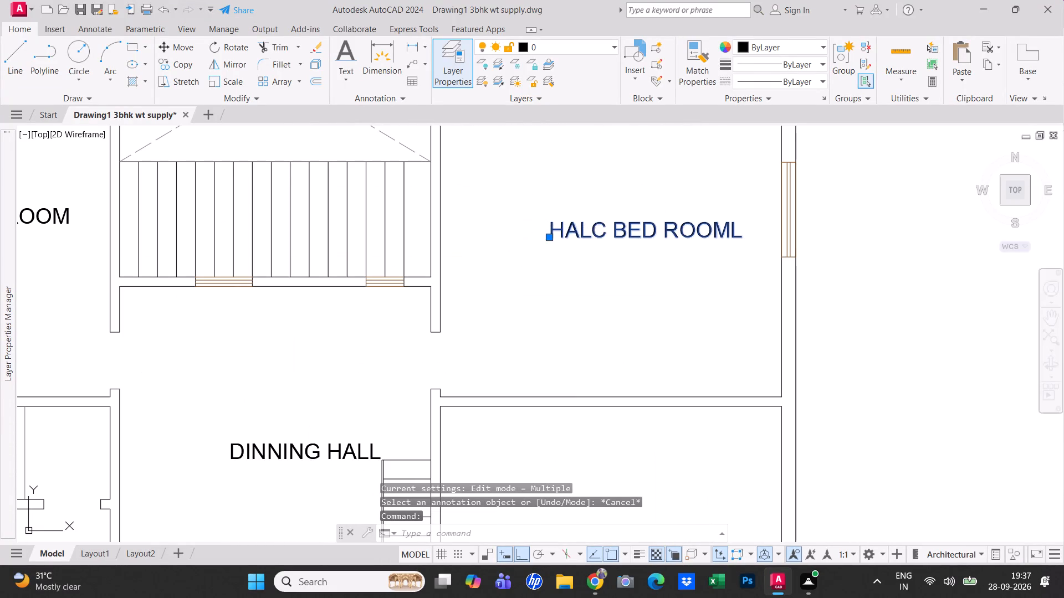
{"action": "left_click", "coordinate": [573, 228]}
{"action": "left_click", "coordinate": [575, 228]}
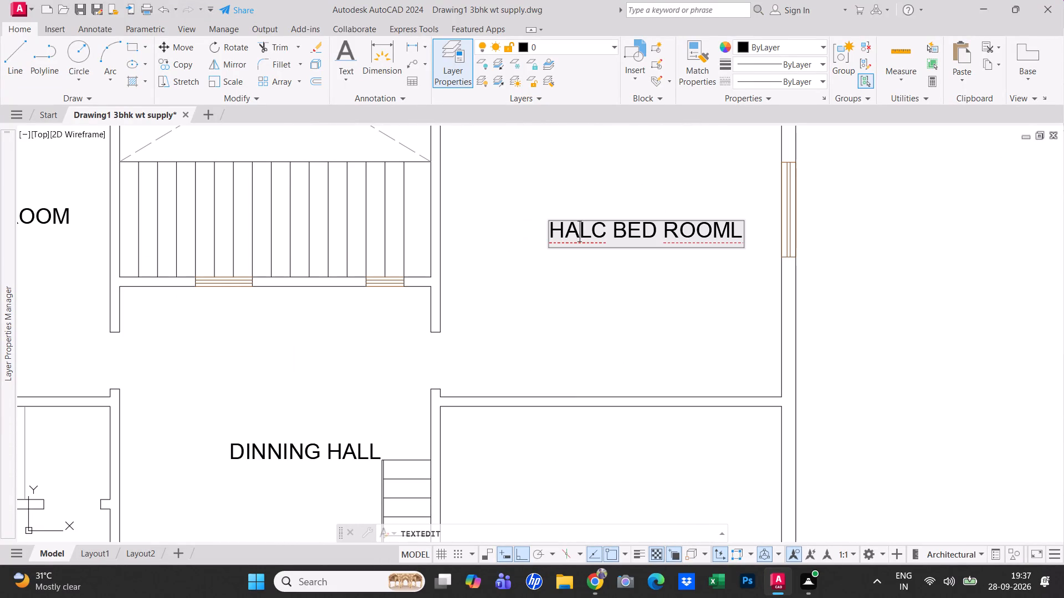
{"action": "key", "text": "Right"}
{"action": "key", "text": "BackSpace"}
{"action": "key", "text": "BackSpace"}
{"action": "key", "text": "BackSpace"}
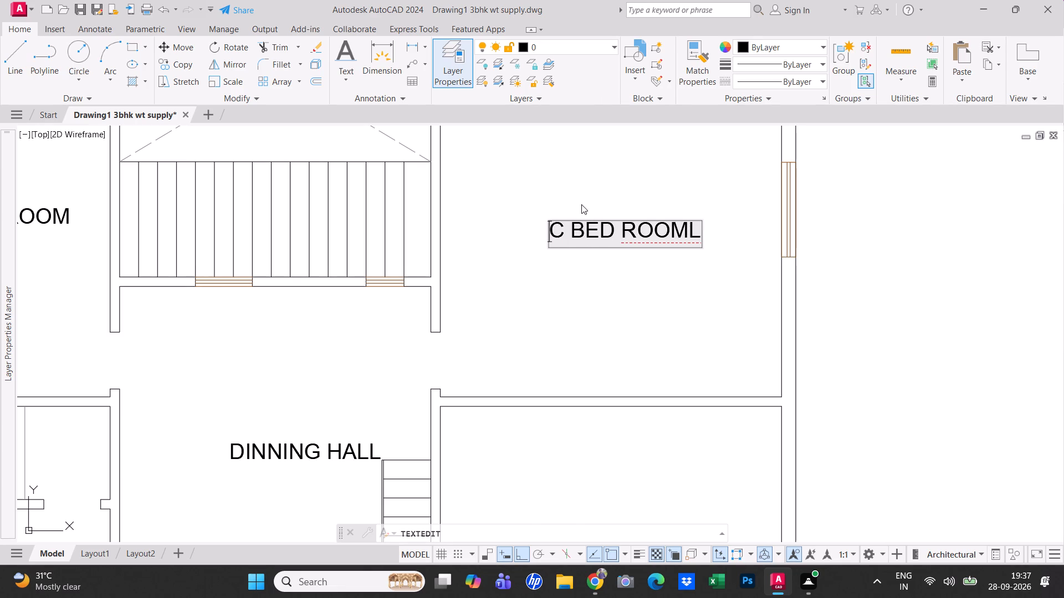
{"action": "left_click", "coordinate": [582, 204]}
{"action": "scroll", "coordinate": [582, 204], "scroll_direction": "down", "scroll_amount": 2}
{"action": "scroll", "coordinate": [613, 225], "scroll_direction": "up", "scroll_amount": 3}
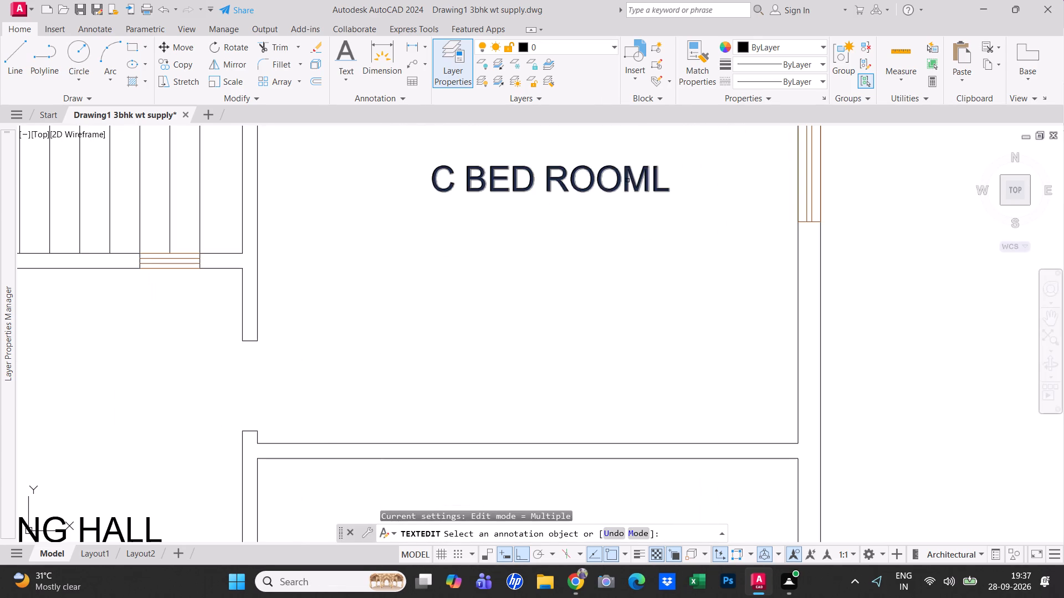
{"action": "key", "text": "Escape"}
Delete the stray letter L from the end of the C BED ROOM label east of the main staircase.
{"action": "double_click", "coordinate": [620, 178]}
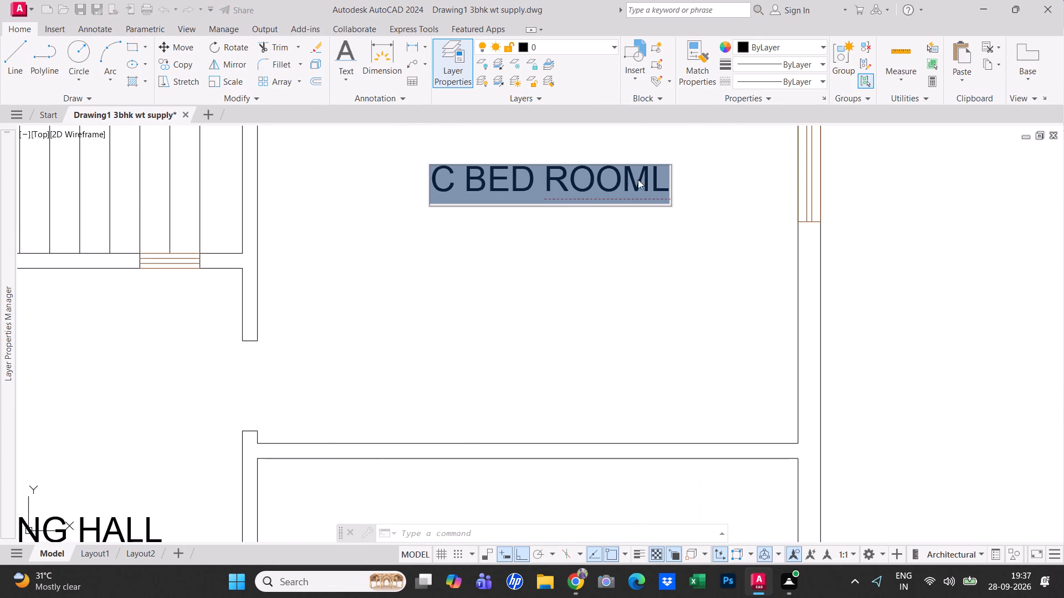
{"action": "left_click", "coordinate": [667, 173]}
{"action": "key", "text": "BackSpace"}
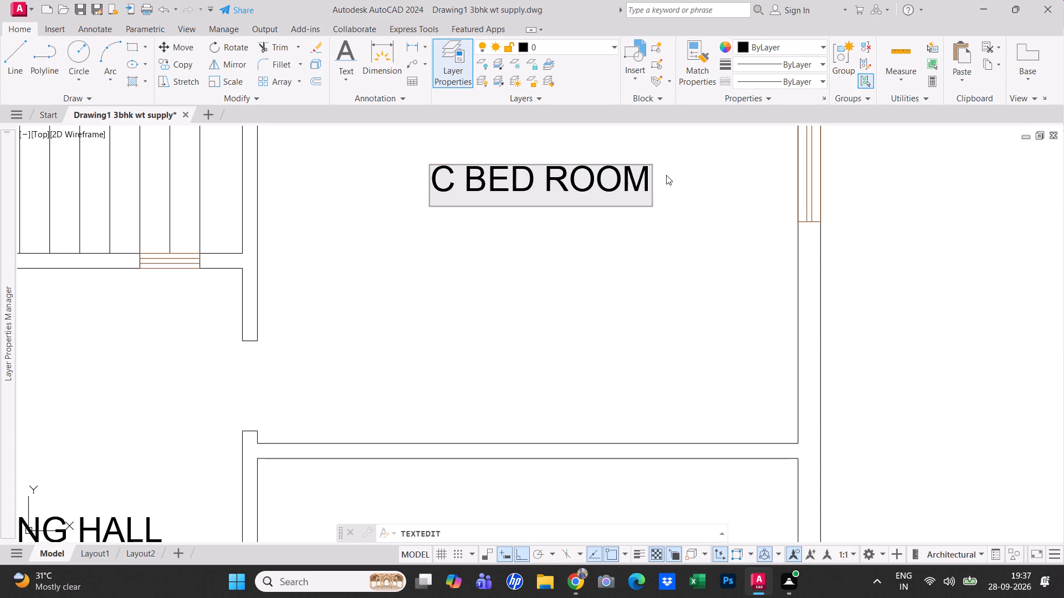
{"action": "left_click", "coordinate": [666, 177]}
{"action": "scroll", "coordinate": [666, 178], "scroll_direction": "down", "scroll_amount": 3}
{"action": "key", "text": "Escape"}
Change the HALL label in the southwest corner room, below the WASH ROOM, to C BED ROOM 2.
{"action": "scroll", "coordinate": [645, 220], "scroll_direction": "down", "scroll_amount": 1}
{"action": "middle_click_drag", "start_coordinate": [616, 252], "coordinate": [597, 213]}
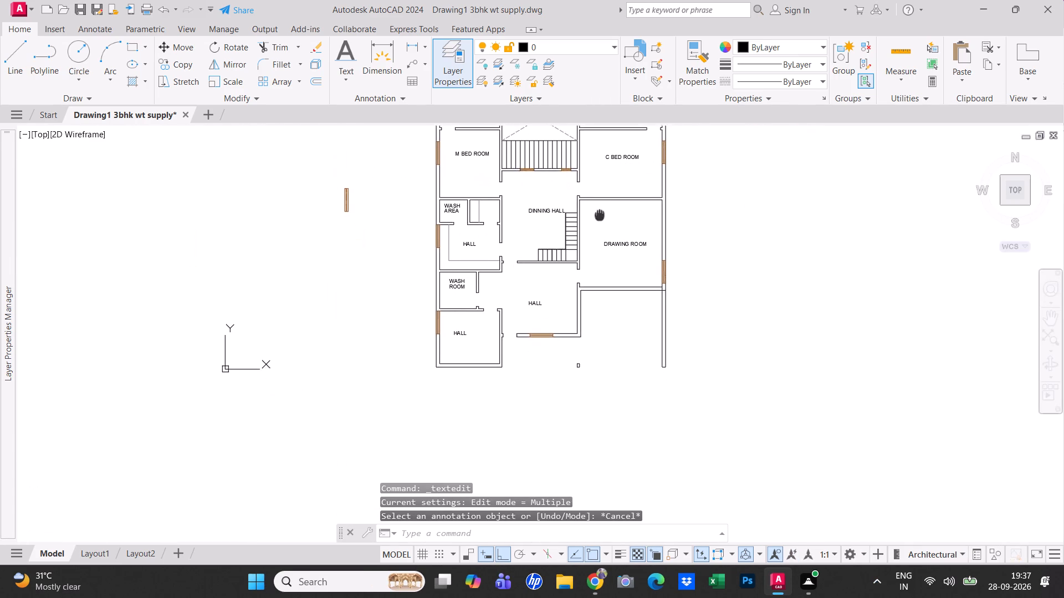
{"action": "middle_click_drag", "start_coordinate": [597, 213], "coordinate": [596, 213]}
{"action": "scroll", "coordinate": [448, 300], "scroll_direction": "up", "scroll_amount": 1}
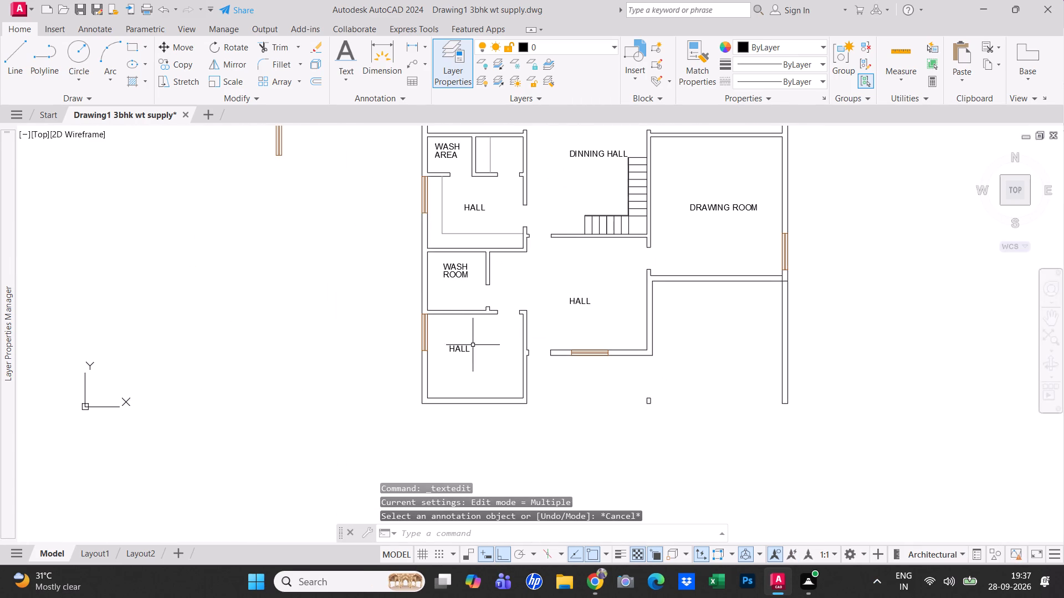
{"action": "scroll", "coordinate": [465, 350], "scroll_direction": "down", "scroll_amount": 1}
{"action": "scroll", "coordinate": [464, 350], "scroll_direction": "up", "scroll_amount": 1}
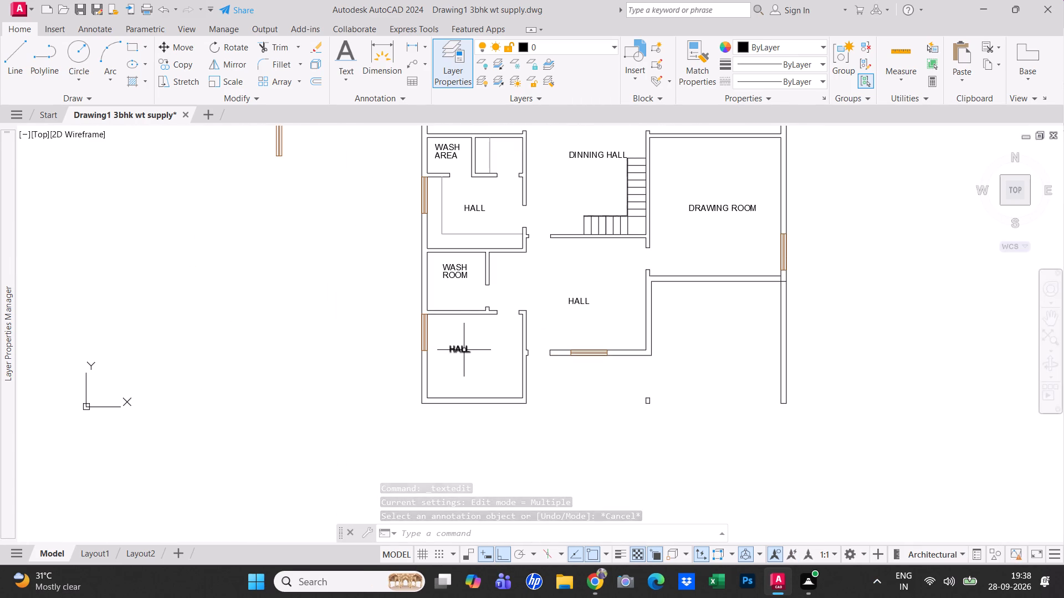
{"action": "double_click", "coordinate": [463, 350]}
{"action": "type", "text": "C B"}
{"action": "type", "text": "ED ROOM"}
{"action": "key", "text": "space"}
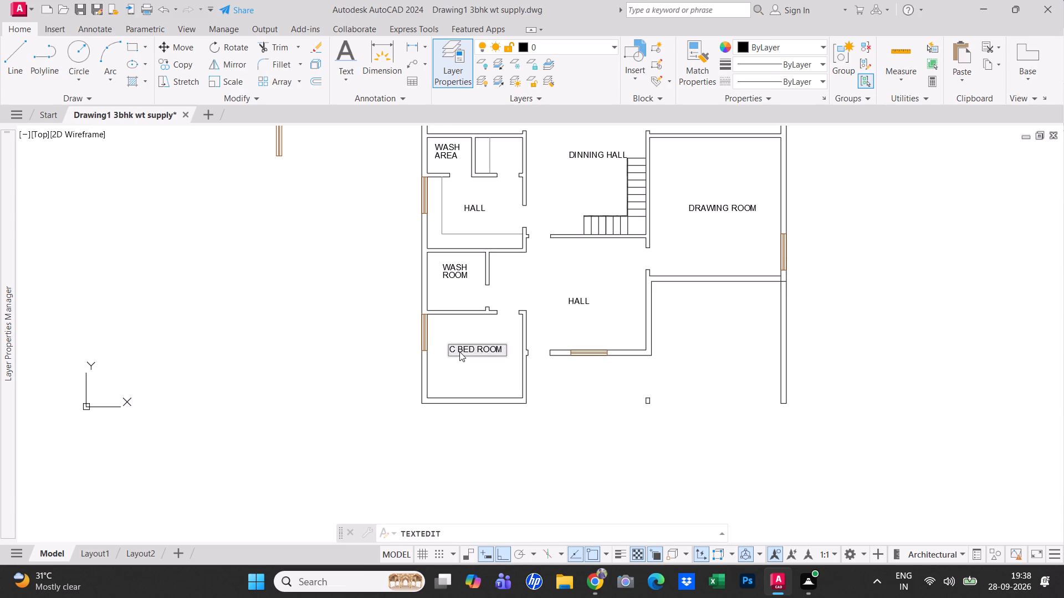
{"action": "key", "text": "2"}
{"action": "left_click", "coordinate": [551, 385]}
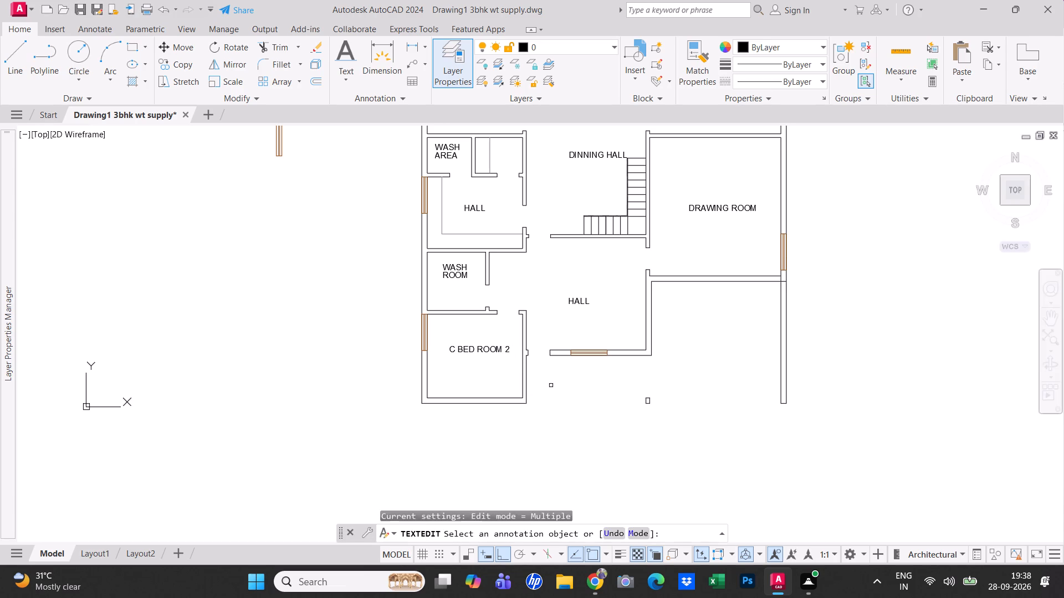
{"action": "key", "text": "Escape"}
Save the drawing with the updated room labels.
{"action": "scroll", "coordinate": [587, 294], "scroll_direction": "down", "scroll_amount": 2}
{"action": "scroll", "coordinate": [590, 295], "scroll_direction": "up", "scroll_amount": 2}
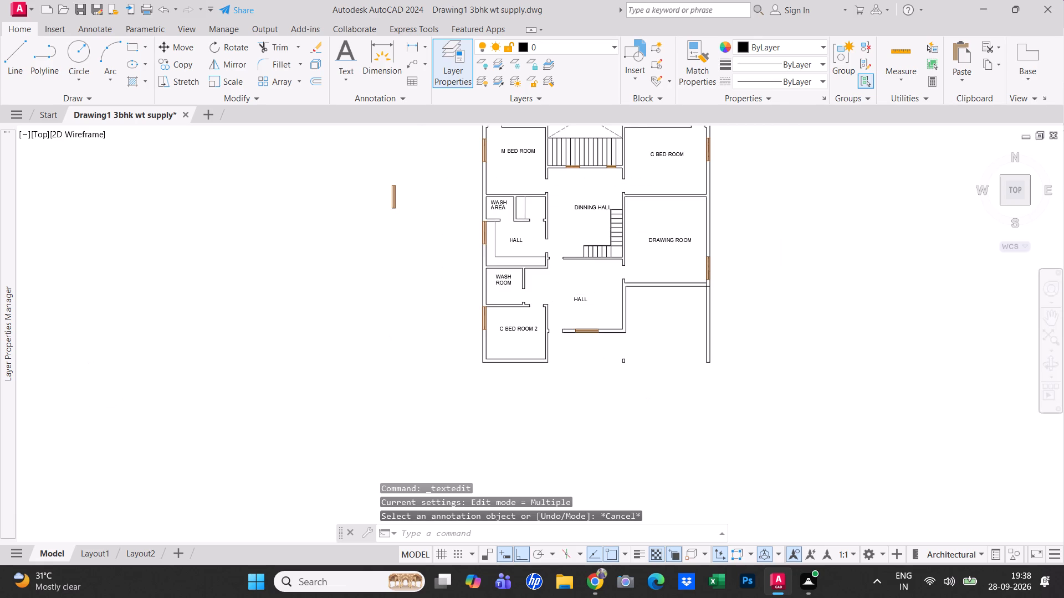
{"action": "middle_click_drag", "start_coordinate": [595, 295], "coordinate": [596, 324]}
{"action": "key", "text": "Escape"}
{"action": "middle_click_drag", "start_coordinate": [522, 295], "coordinate": [521, 310]}
{"action": "key", "text": "ctrl+s"}
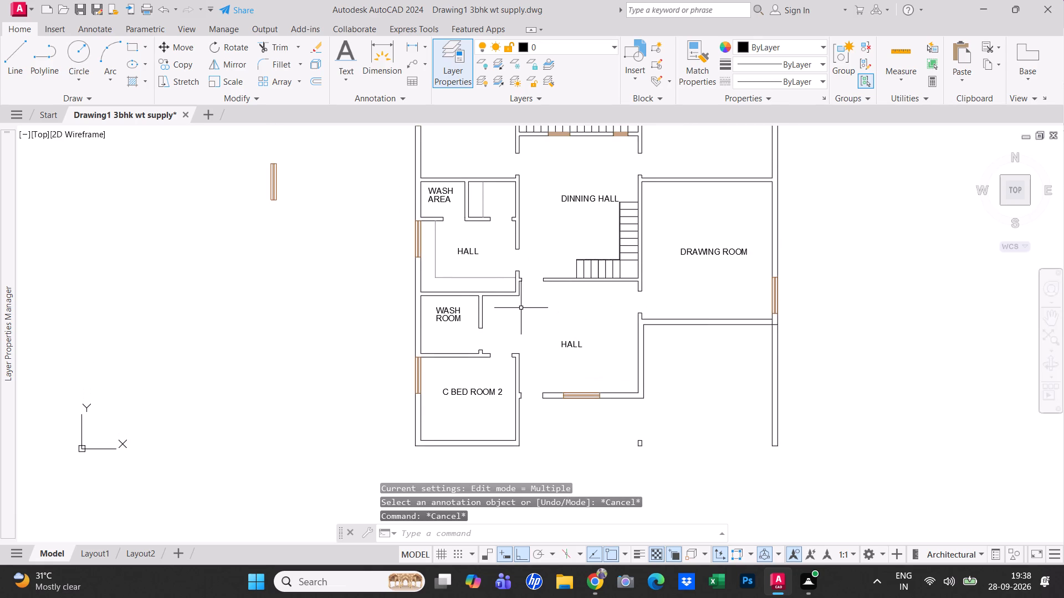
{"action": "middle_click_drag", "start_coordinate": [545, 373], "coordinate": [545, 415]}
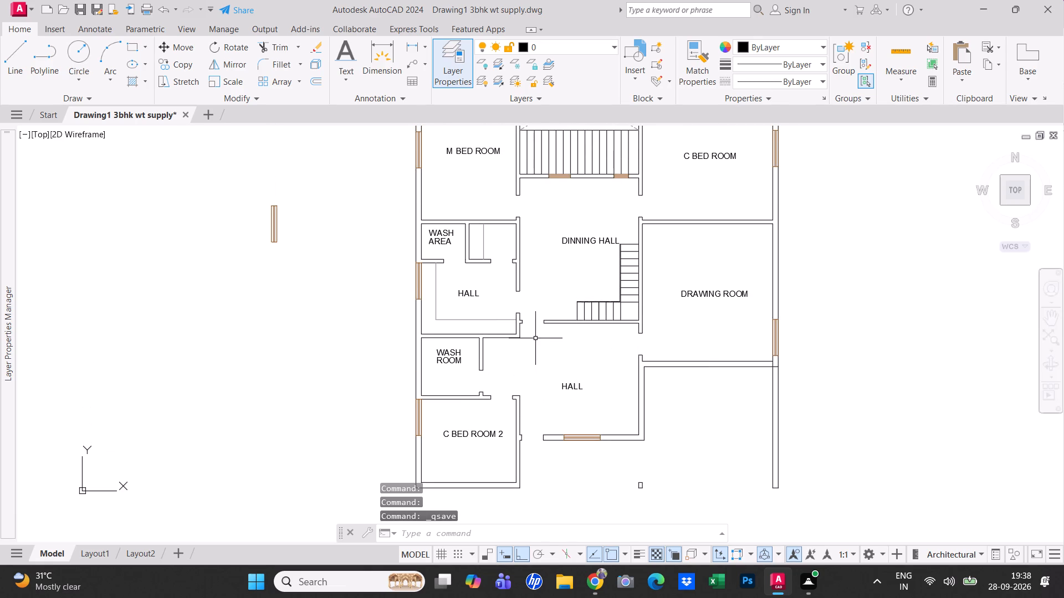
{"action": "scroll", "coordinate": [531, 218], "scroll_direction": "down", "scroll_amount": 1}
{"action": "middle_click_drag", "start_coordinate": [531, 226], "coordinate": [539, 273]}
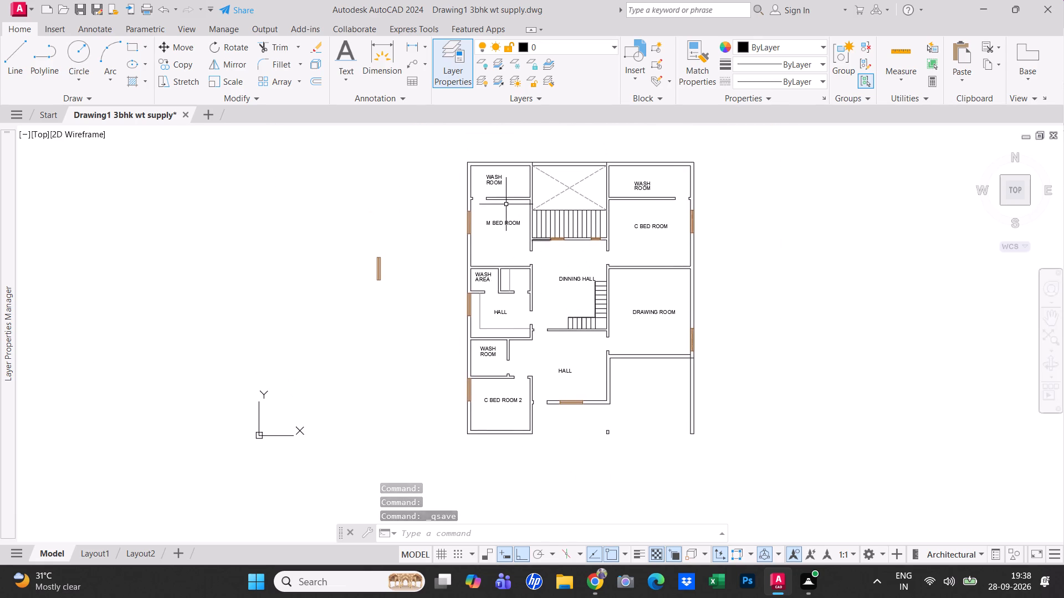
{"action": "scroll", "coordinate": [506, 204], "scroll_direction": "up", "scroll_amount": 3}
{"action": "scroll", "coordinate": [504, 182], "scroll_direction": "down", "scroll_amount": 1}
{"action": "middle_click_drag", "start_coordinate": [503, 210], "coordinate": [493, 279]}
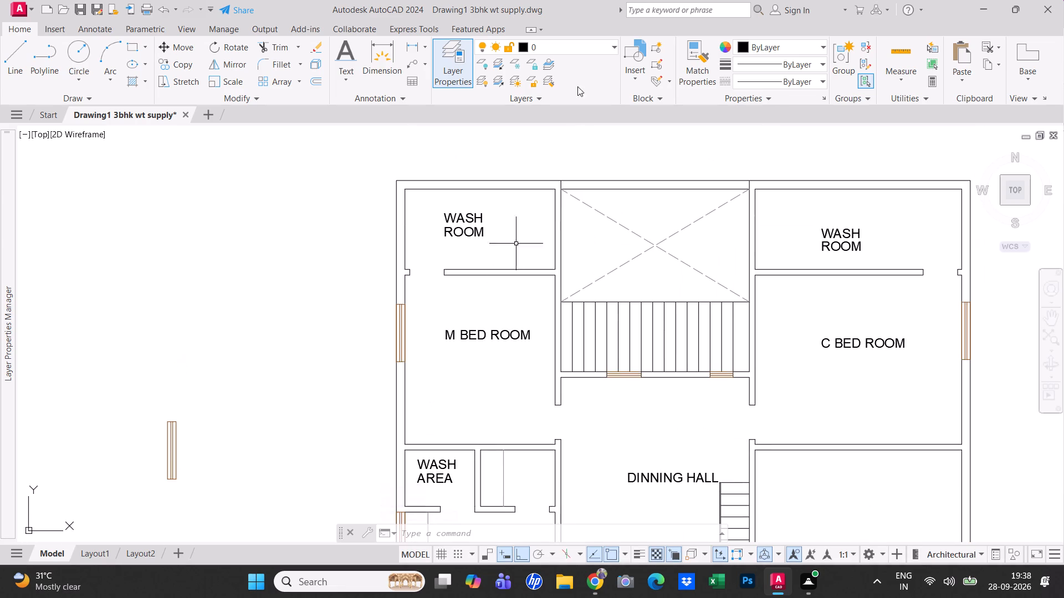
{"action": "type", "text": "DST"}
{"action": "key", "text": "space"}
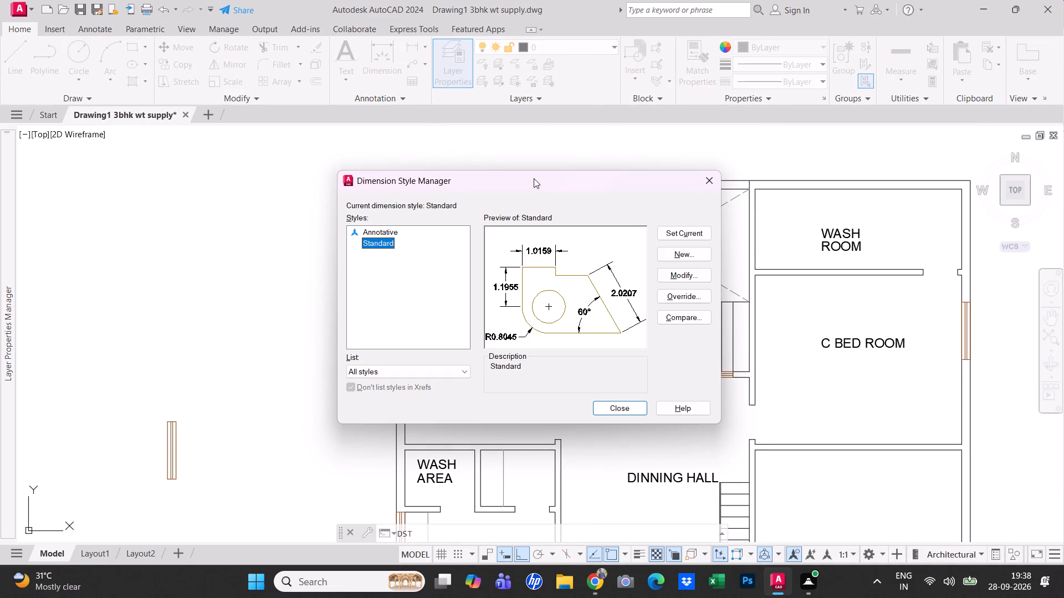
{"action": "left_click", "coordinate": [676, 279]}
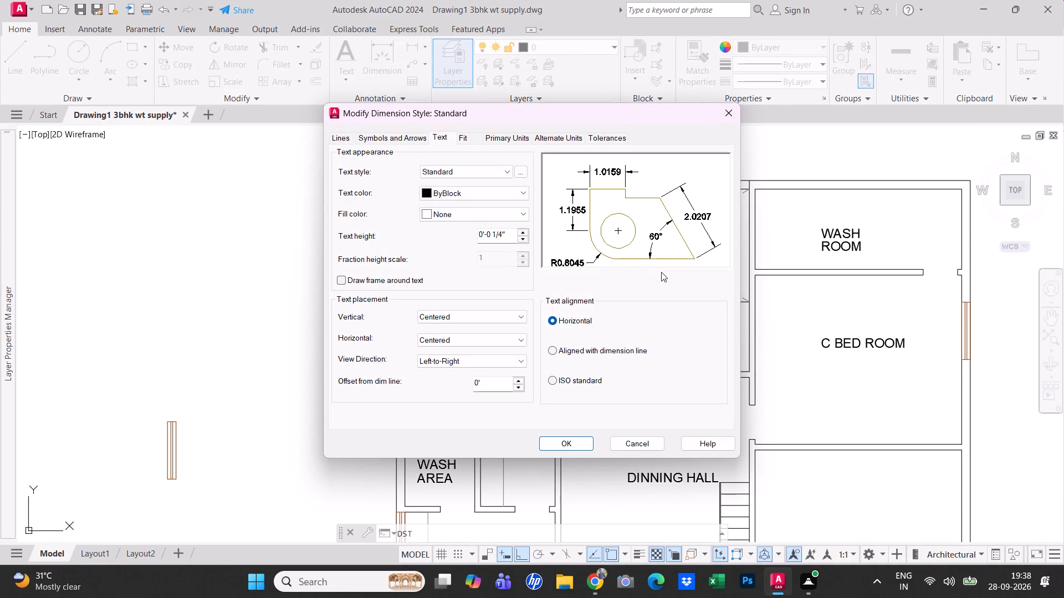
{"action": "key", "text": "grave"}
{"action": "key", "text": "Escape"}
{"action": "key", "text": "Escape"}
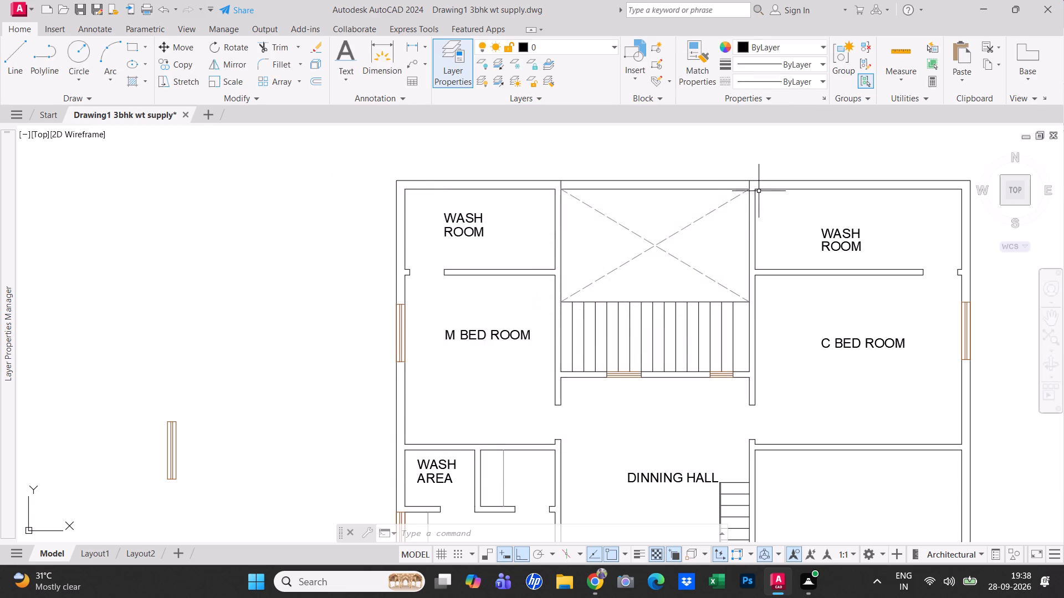
Save the drawing again before changing the dimension style.
{"action": "key", "text": "ctrl+s"}
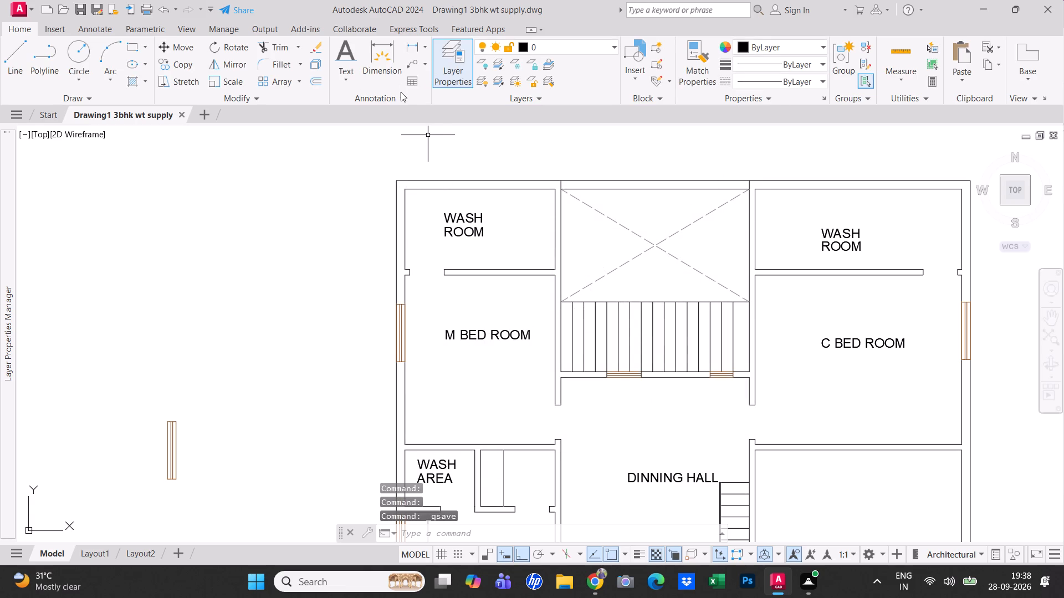
Set the Standard dimension style's primary linear units to Engineering format with 0'-0" precision.
{"action": "type", "text": "DST"}
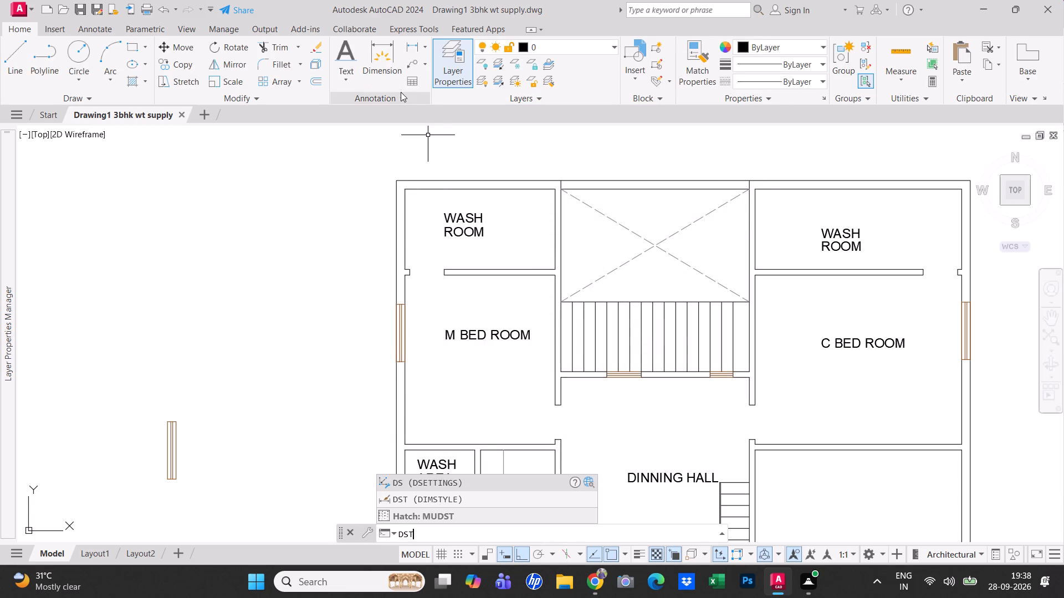
{"action": "key", "text": "space"}
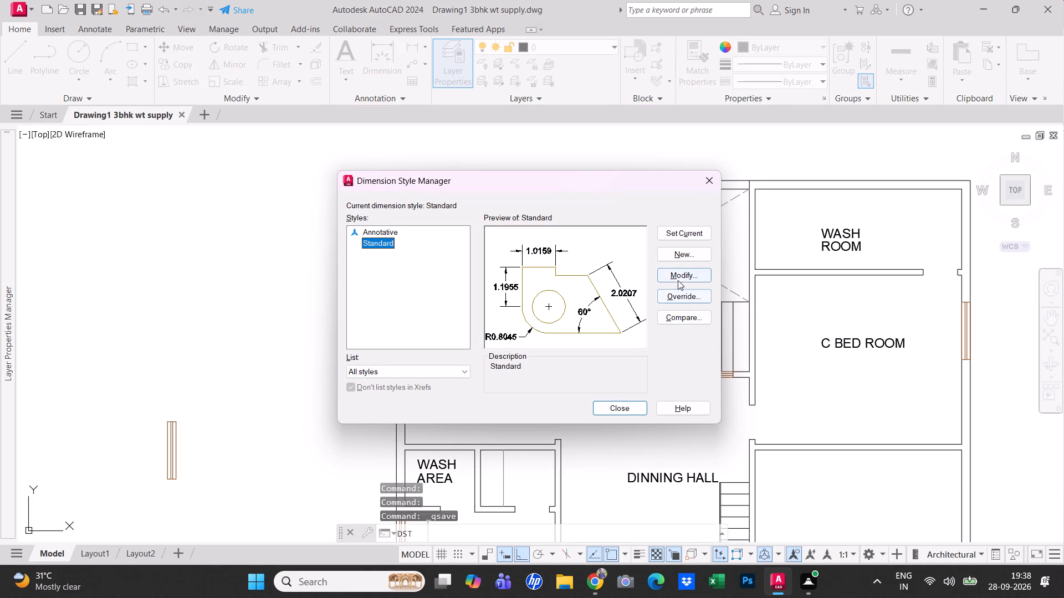
{"action": "left_click", "coordinate": [682, 274]}
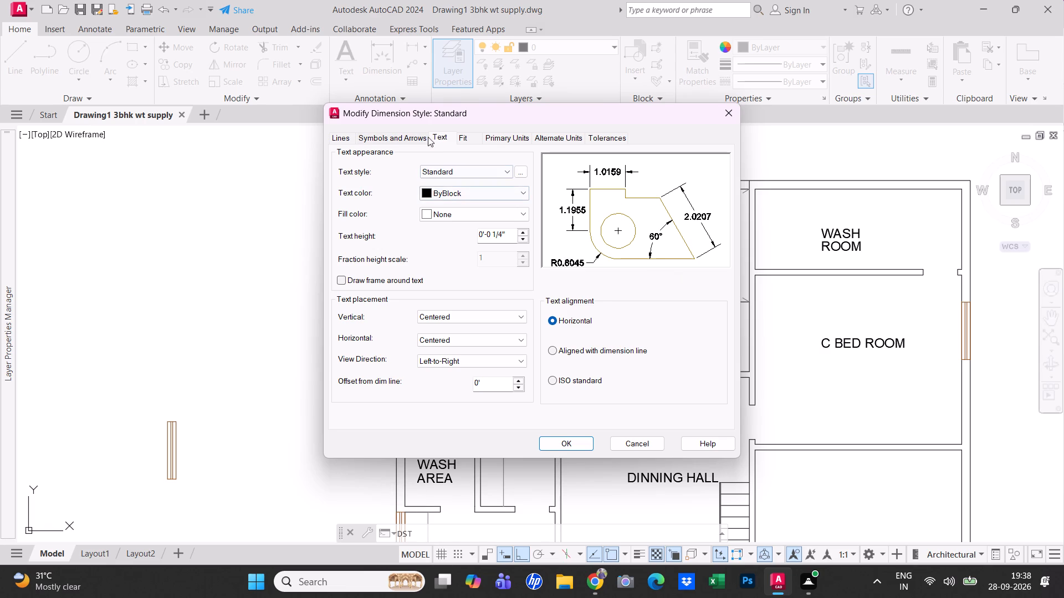
{"action": "left_click", "coordinate": [509, 137]}
{"action": "left_click", "coordinate": [475, 162]}
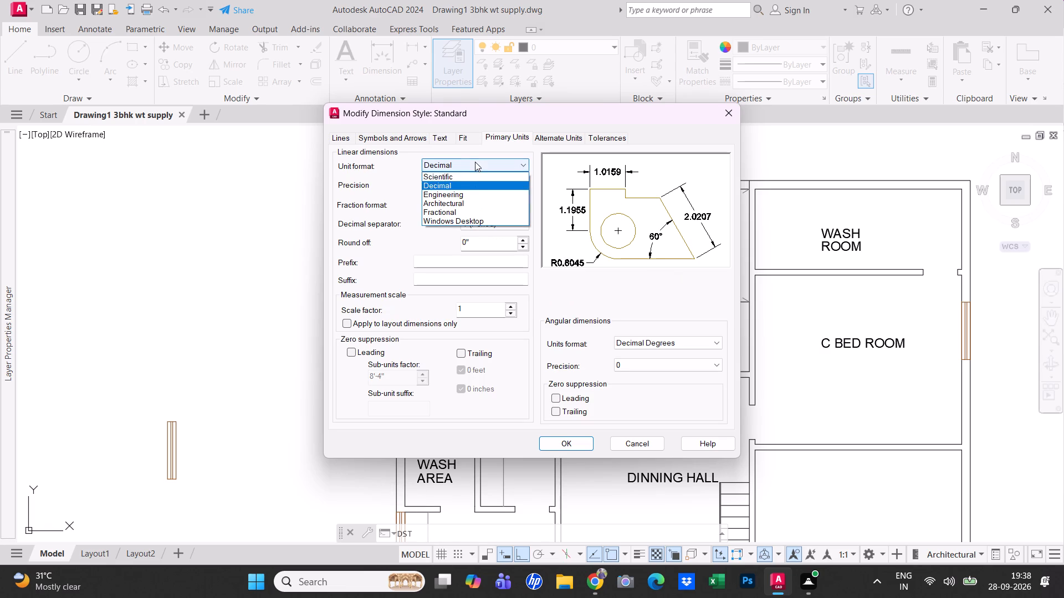
{"action": "left_click", "coordinate": [467, 196]}
{"action": "left_click", "coordinate": [469, 185]}
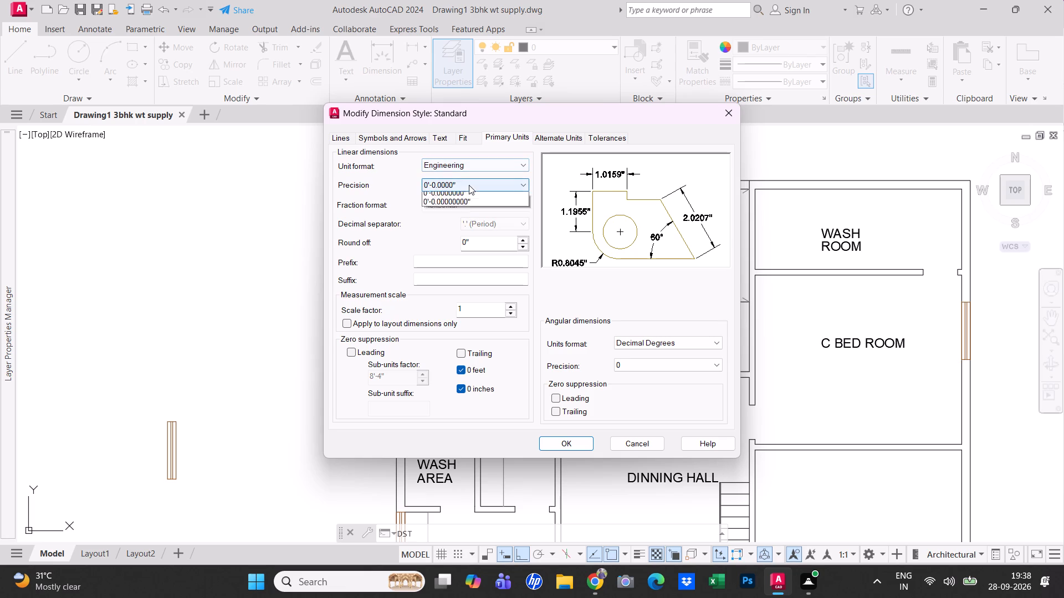
{"action": "left_click", "coordinate": [467, 194]}
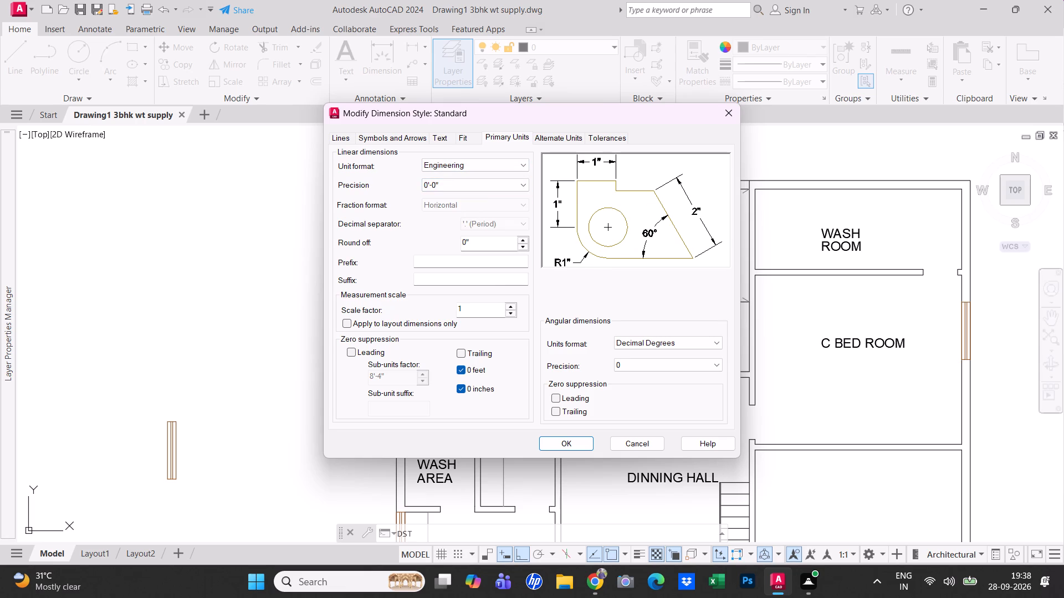
Set the Standard dimension style's text height to 0'-6 1/4" and apply the style changes.
{"action": "scroll", "coordinate": [503, 306], "scroll_direction": "down", "scroll_amount": 2}
{"action": "left_click", "coordinate": [445, 142]}
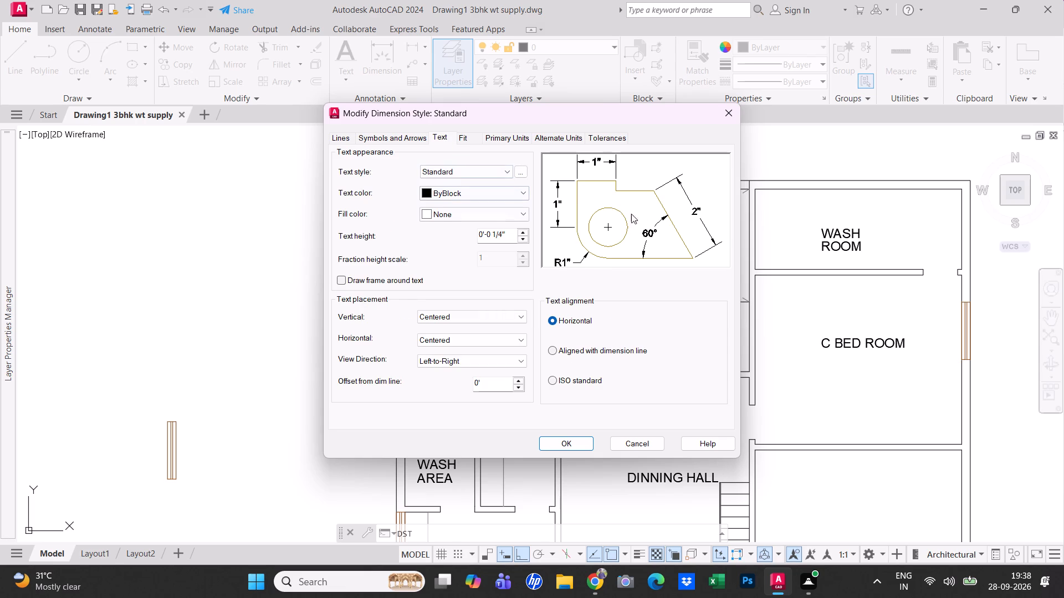
{"action": "left_click", "coordinate": [528, 233]}
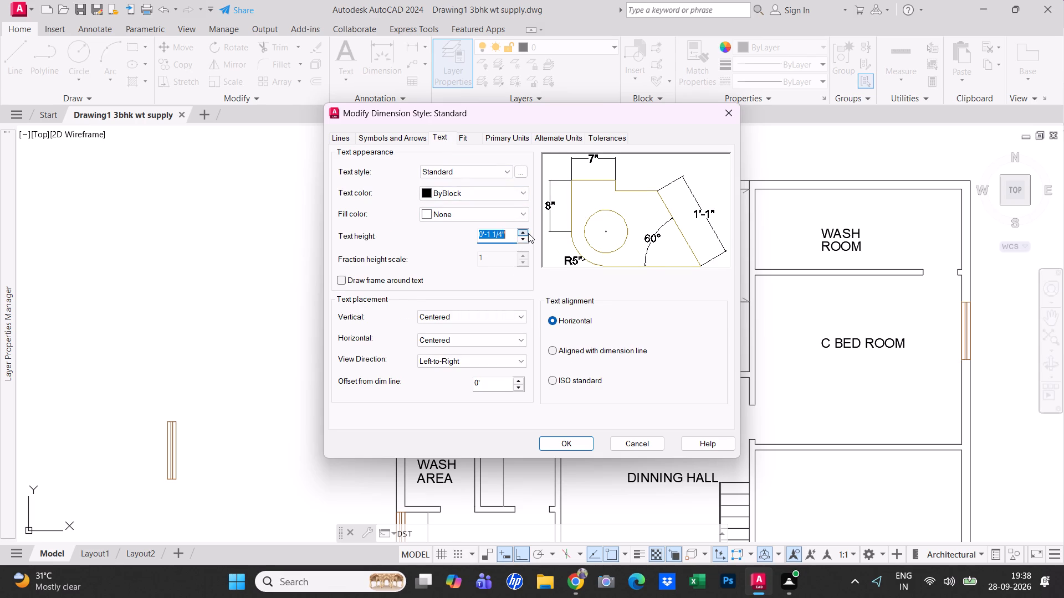
{"action": "double_click", "coordinate": [528, 233]}
{"action": "double_click", "coordinate": [528, 233]}
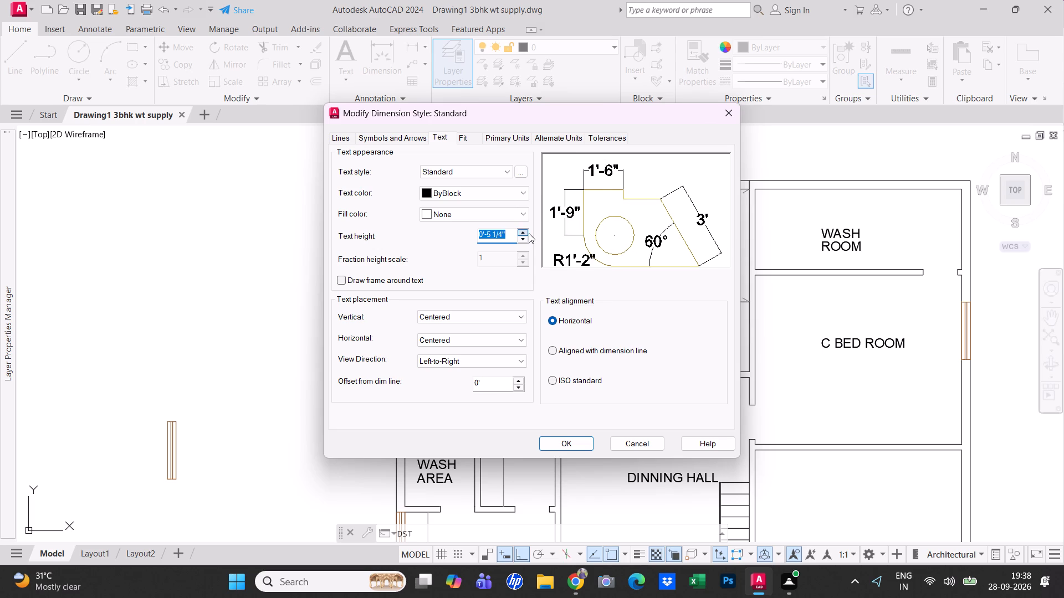
{"action": "left_click", "coordinate": [529, 233]}
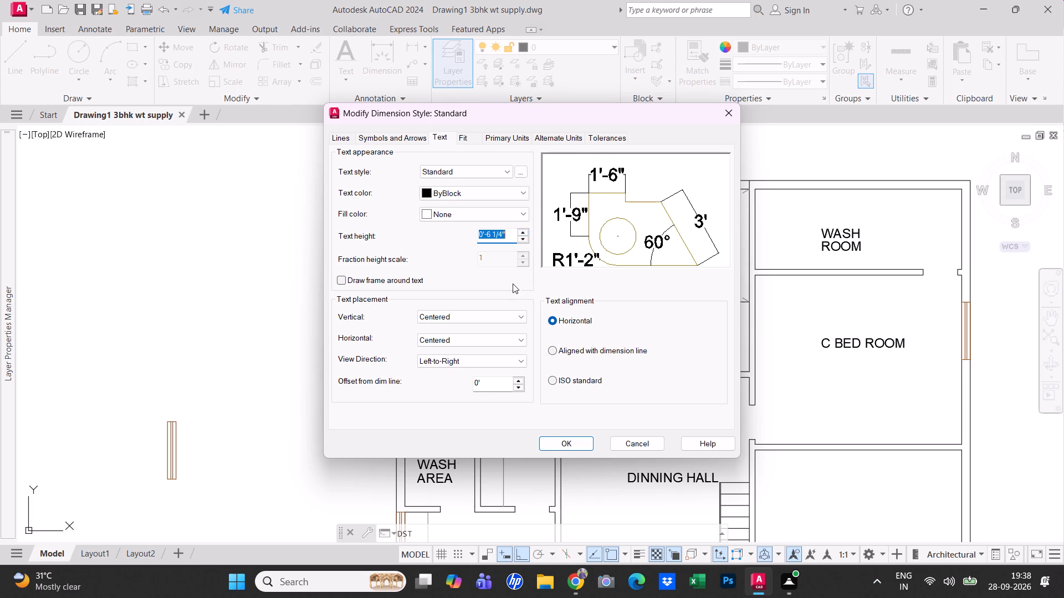
{"action": "left_click", "coordinate": [570, 444]}
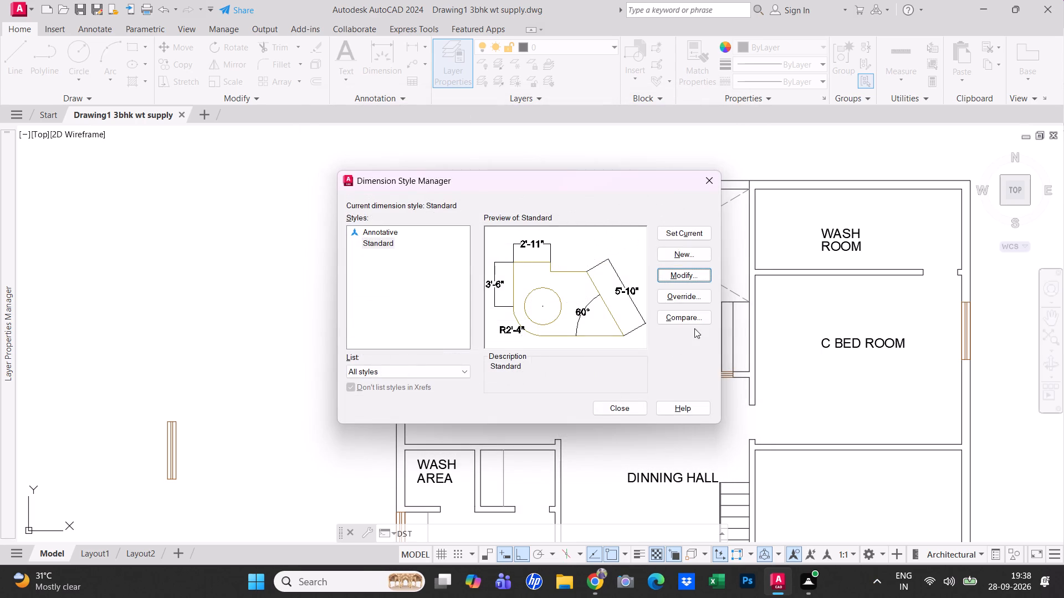
Make the Standard dimension style current and close the Dimension Style Manager.
{"action": "left_click", "coordinate": [698, 236]}
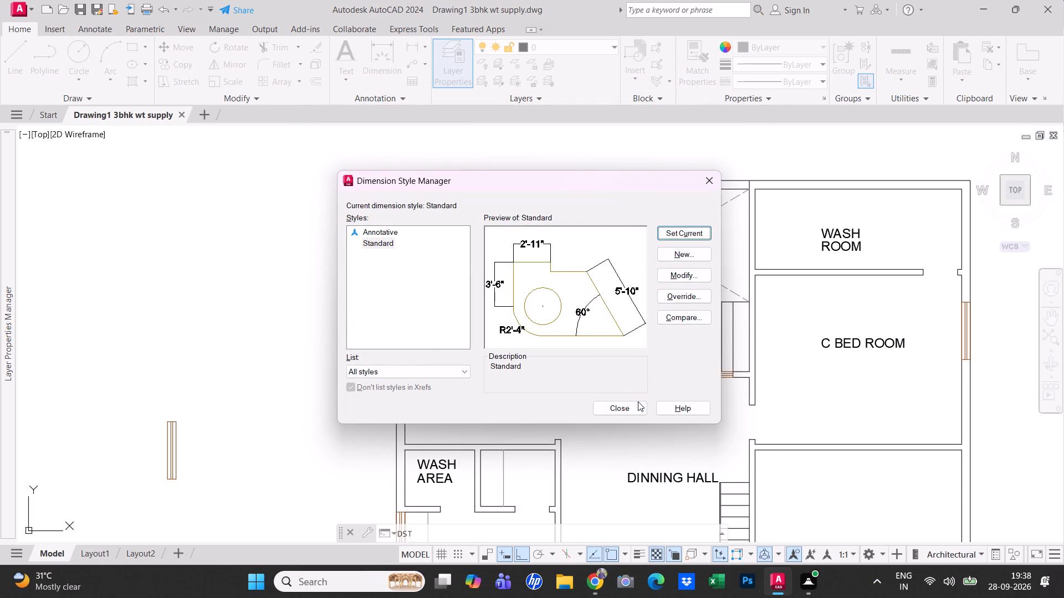
{"action": "left_click", "coordinate": [691, 232]}
{"action": "left_click", "coordinate": [625, 405]}
Dimension the northwest WASH ROOM inside the room, its width along the north wall and its depth along the east wall.
{"action": "scroll", "coordinate": [628, 366], "scroll_direction": "down", "scroll_amount": 1}
{"action": "middle_click_drag", "start_coordinate": [634, 353], "coordinate": [668, 346]}
{"action": "scroll", "coordinate": [611, 290], "scroll_direction": "up", "scroll_amount": 2}
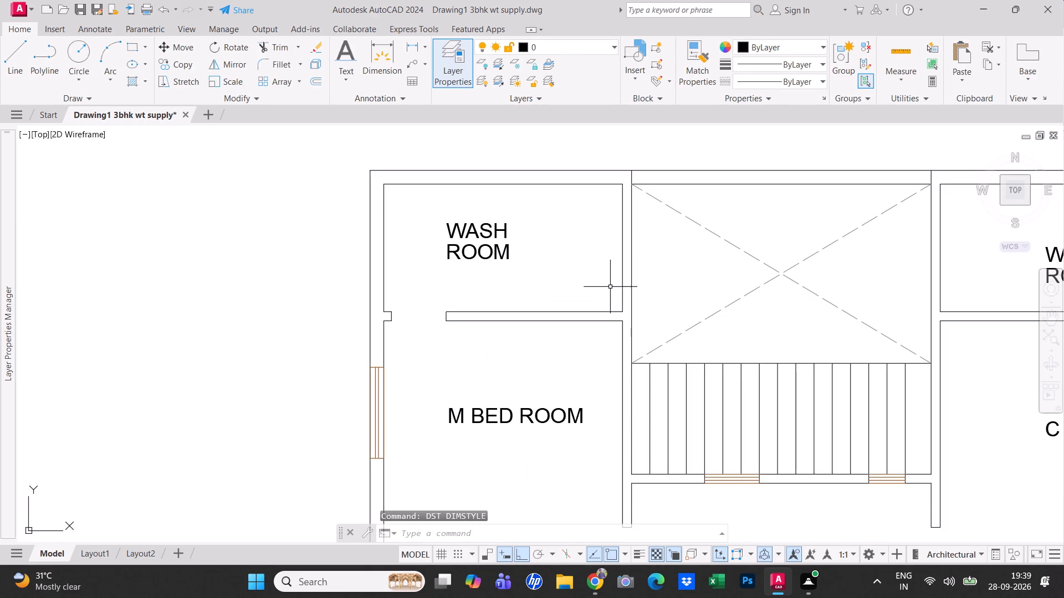
{"action": "left_click", "coordinate": [378, 61]}
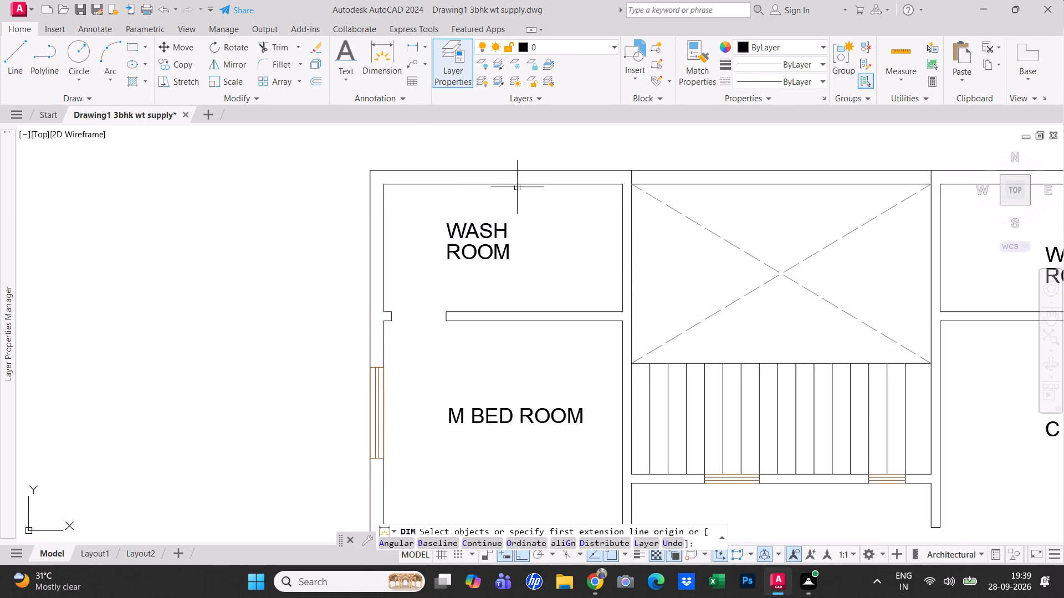
{"action": "left_click", "coordinate": [519, 185]}
{"action": "left_click", "coordinate": [525, 195]}
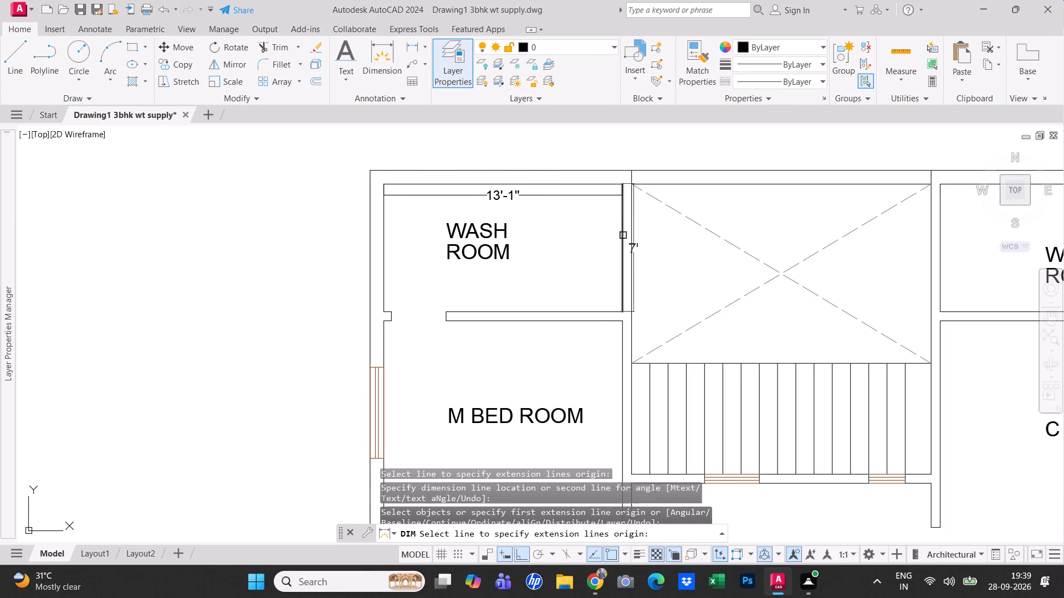
{"action": "left_click", "coordinate": [623, 235]}
{"action": "left_click", "coordinate": [615, 234]}
Dimension the M BED ROOM inside the room, its width along the south wall and its length along the west wall.
{"action": "scroll", "coordinate": [544, 265], "scroll_direction": "down", "scroll_amount": 1}
{"action": "middle_click_drag", "start_coordinate": [545, 262], "coordinate": [528, 151]}
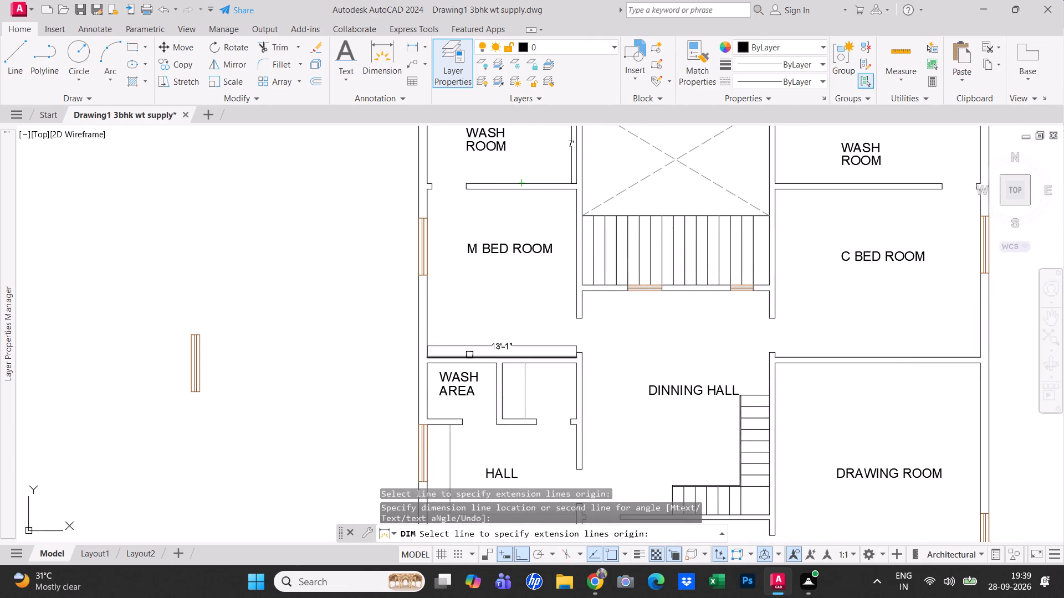
{"action": "left_click", "coordinate": [469, 355]}
{"action": "left_click", "coordinate": [473, 339]}
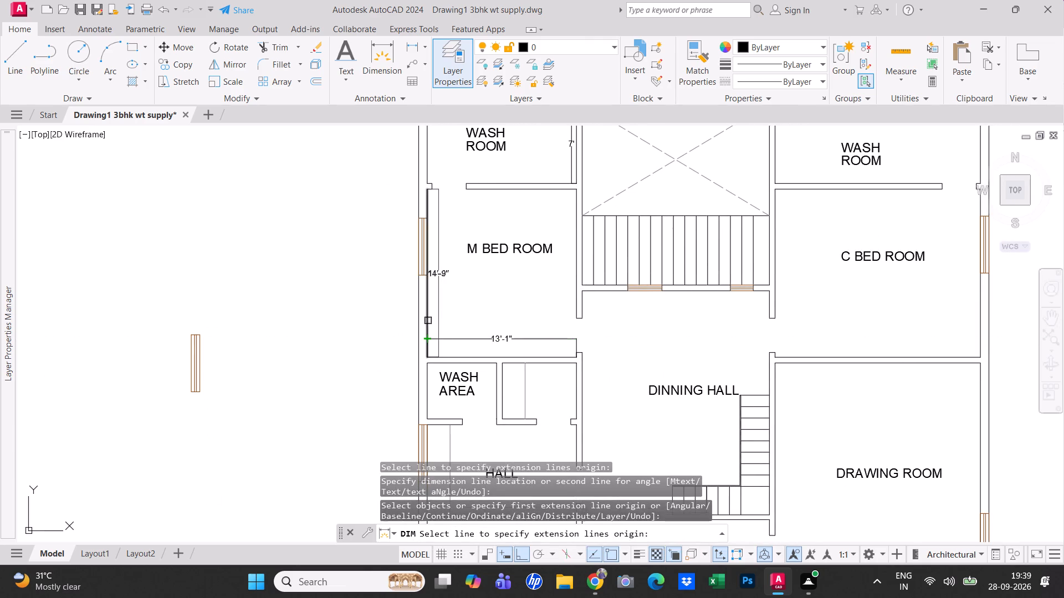
{"action": "left_click", "coordinate": [428, 321]}
{"action": "left_click", "coordinate": [433, 317]}
{"action": "scroll", "coordinate": [486, 298], "scroll_direction": "down", "scroll_amount": 1}
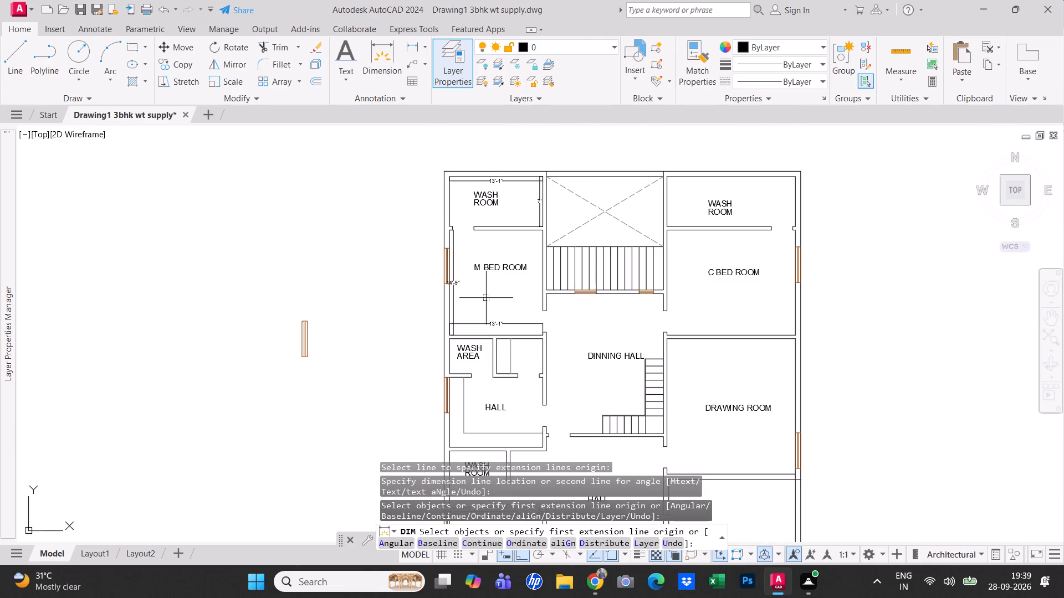
Dimension the west HALL inside the room, its length along the west wall and its width along the south wall.
{"action": "middle_click_drag", "start_coordinate": [487, 302], "coordinate": [474, 195]}
{"action": "scroll", "coordinate": [470, 276], "scroll_direction": "up", "scroll_amount": 2}
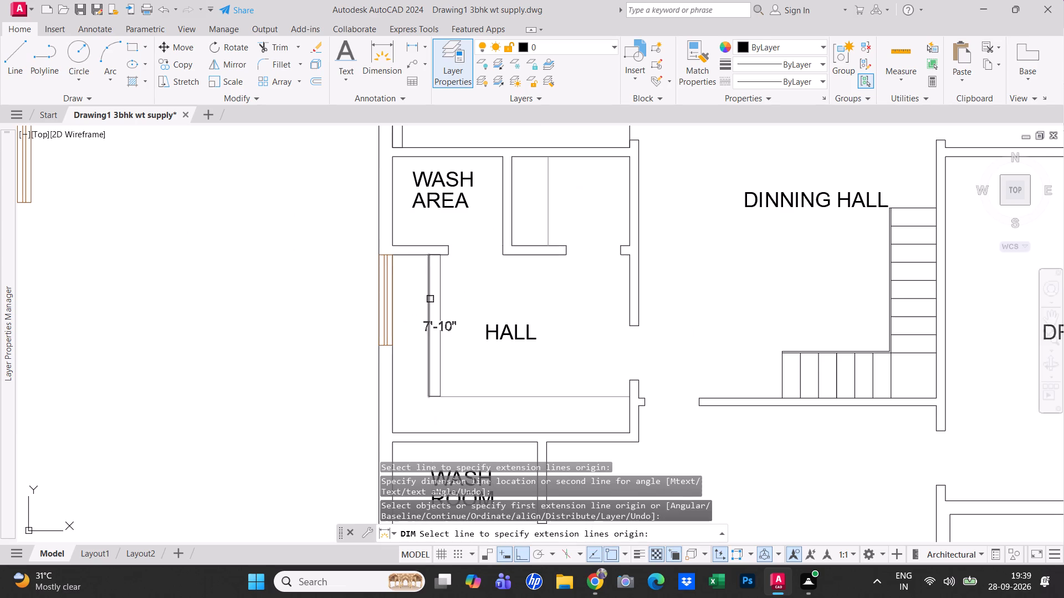
{"action": "left_click", "coordinate": [390, 369]}
{"action": "left_click", "coordinate": [404, 367]}
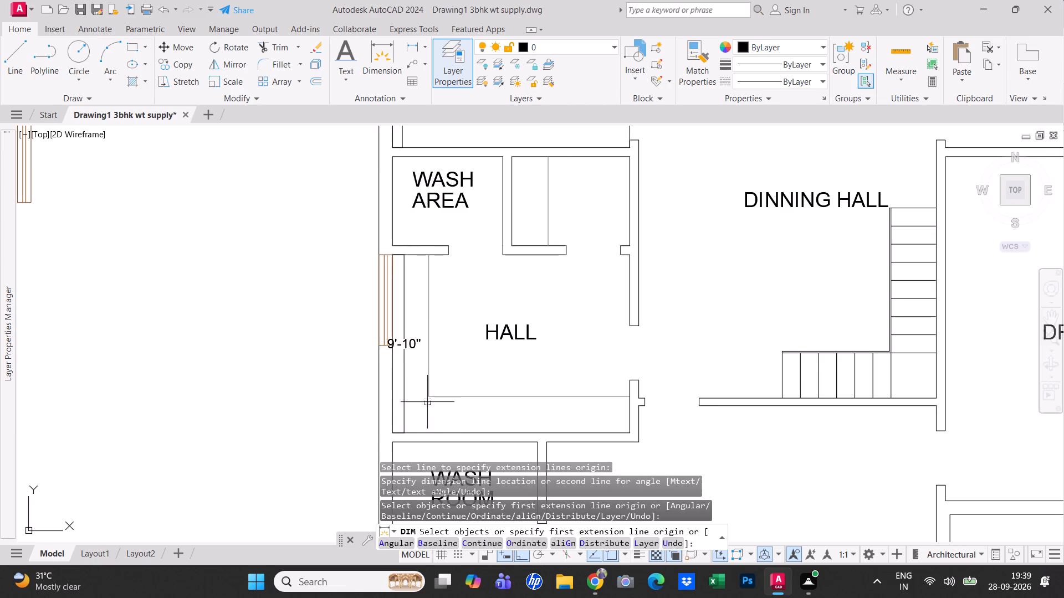
{"action": "left_click", "coordinate": [435, 431]}
{"action": "left_click", "coordinate": [438, 419]}
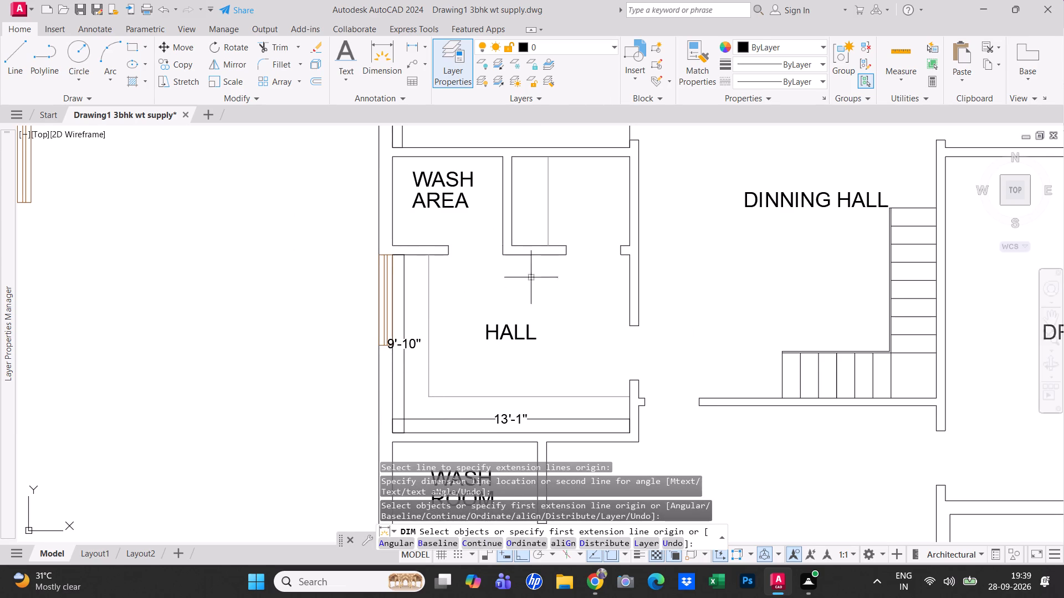
Dimension the WASH AREA inside the room, its width along the north wall and its depth along the west wall.
{"action": "left_click", "coordinate": [489, 159]}
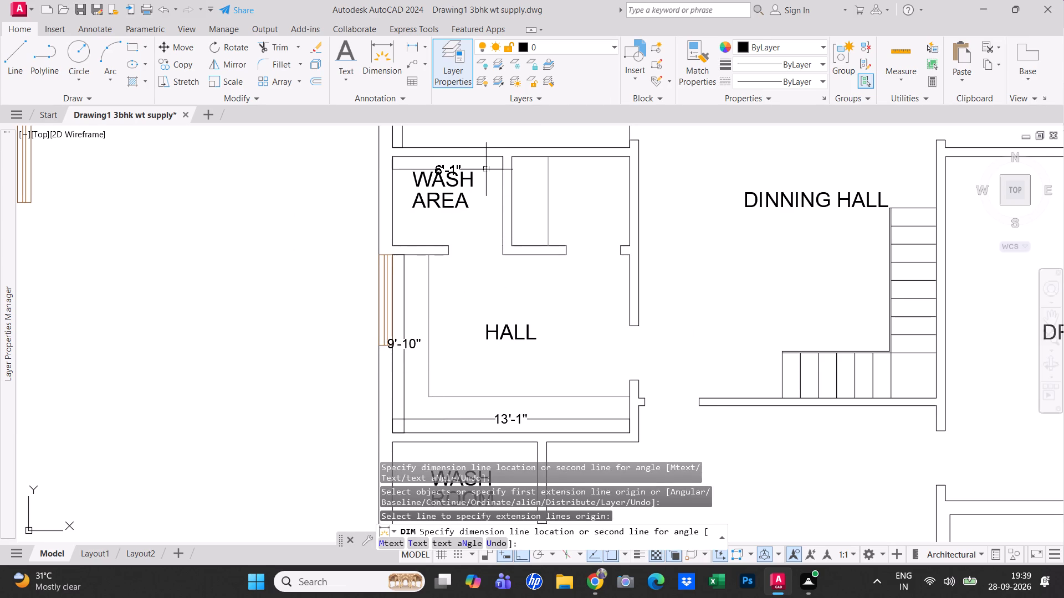
{"action": "left_click", "coordinate": [488, 164]}
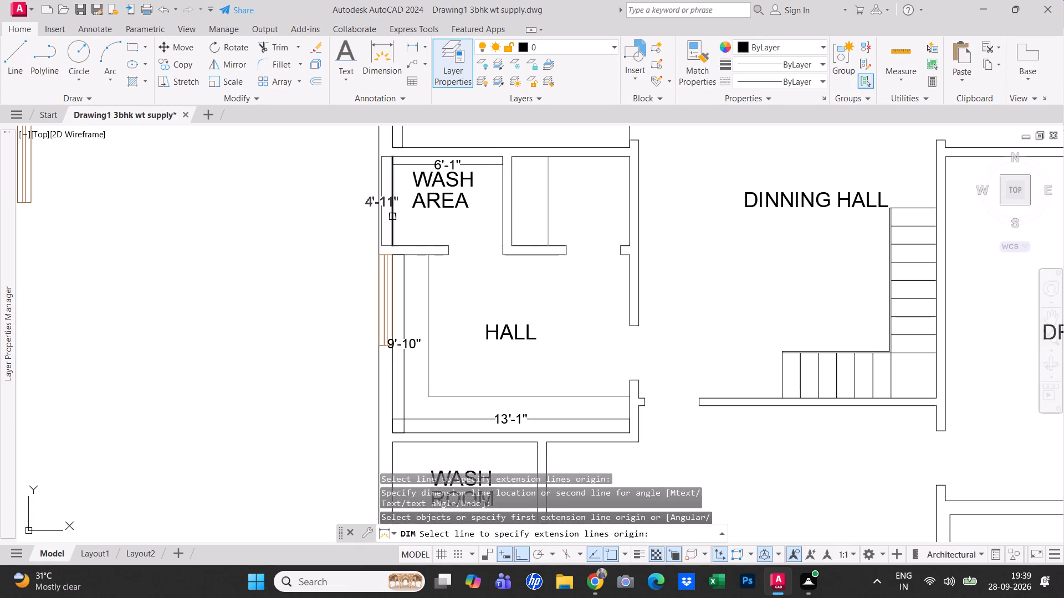
{"action": "left_click", "coordinate": [392, 216]}
{"action": "left_click", "coordinate": [405, 217]}
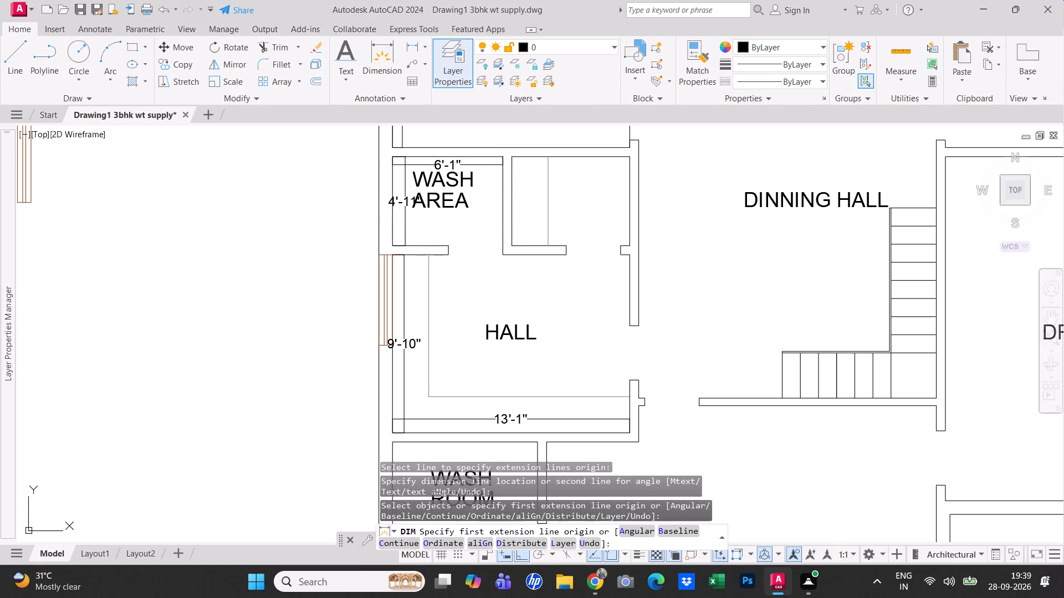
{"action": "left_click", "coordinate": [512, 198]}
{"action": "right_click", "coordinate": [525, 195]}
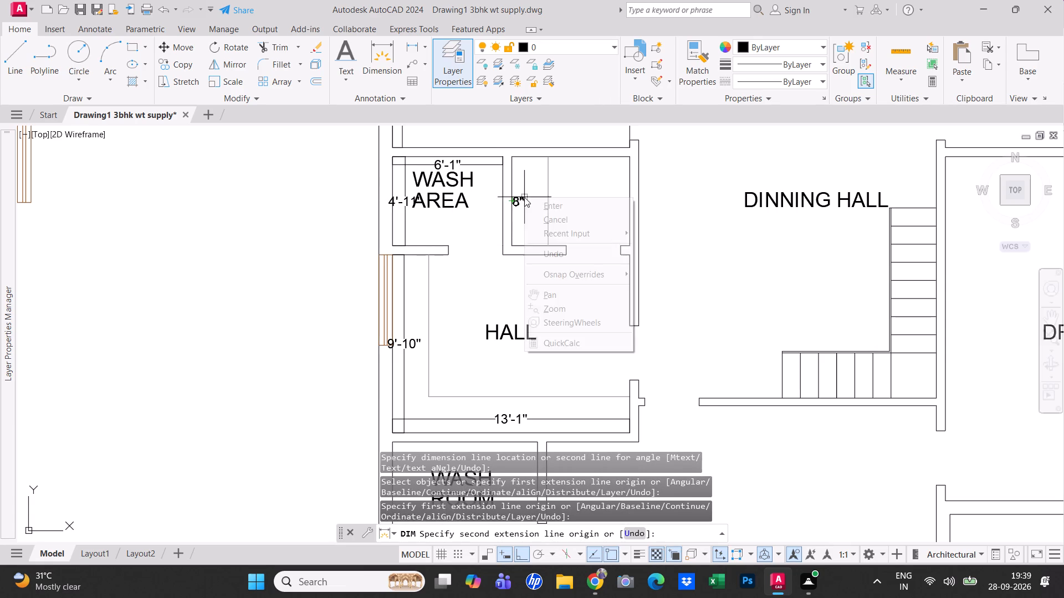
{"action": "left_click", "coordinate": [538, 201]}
Dimension the unlabelled room east of the WASH AREA, its width along the north wall and depth along the west wall.
{"action": "right_click", "coordinate": [538, 202]}
{"action": "left_click", "coordinate": [555, 207]}
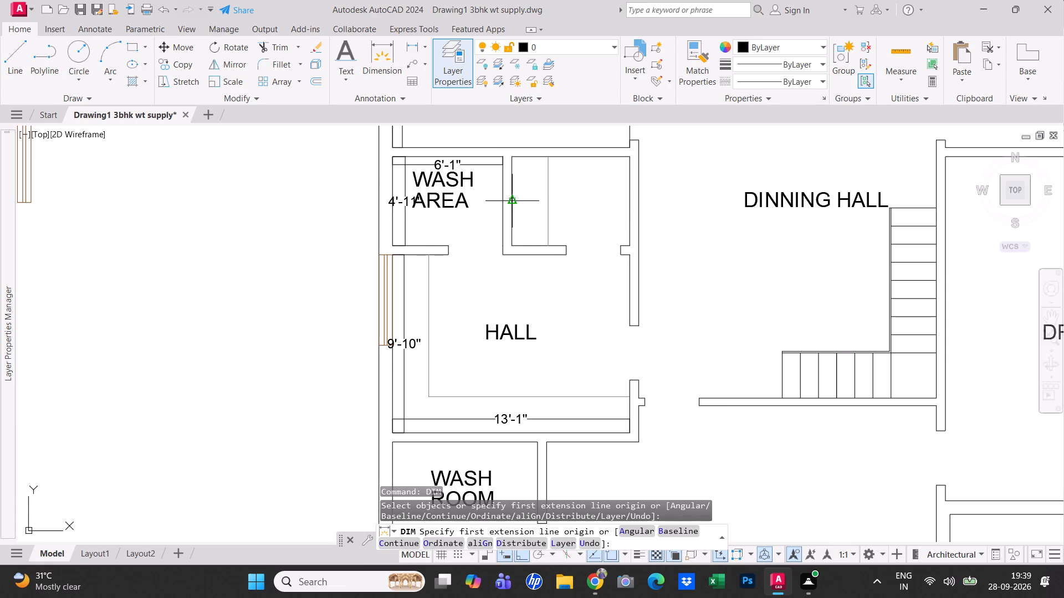
{"action": "left_click", "coordinate": [535, 157]}
{"action": "left_click", "coordinate": [536, 164]}
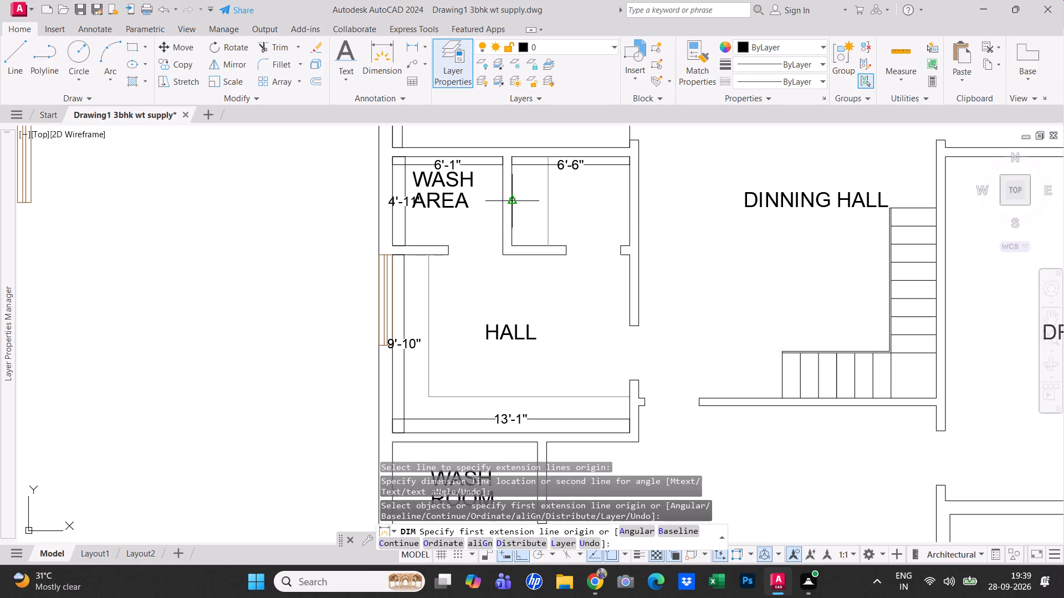
{"action": "left_click", "coordinate": [514, 210]}
{"action": "left_click", "coordinate": [518, 209]}
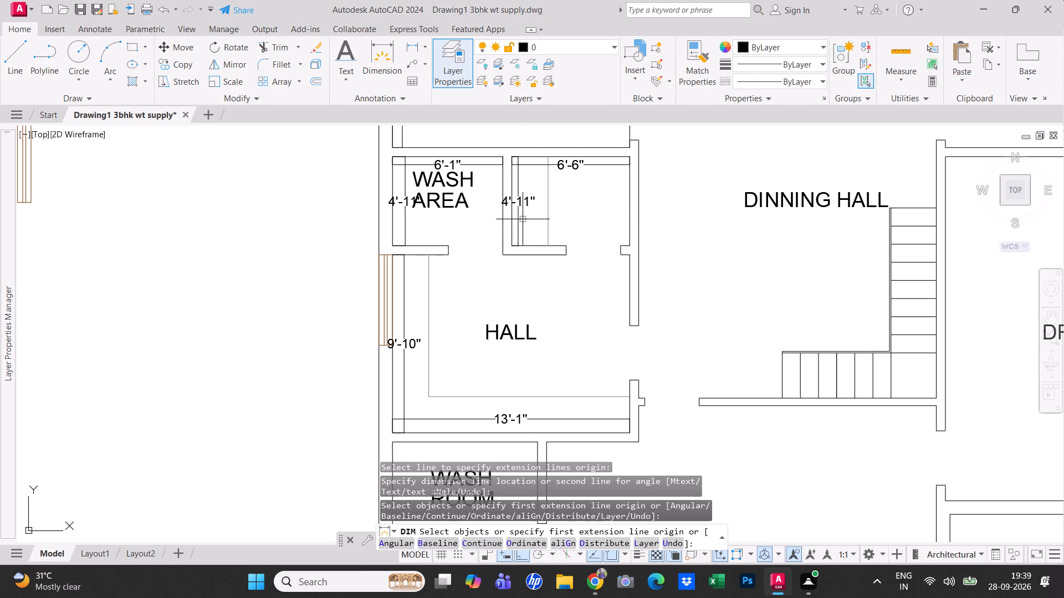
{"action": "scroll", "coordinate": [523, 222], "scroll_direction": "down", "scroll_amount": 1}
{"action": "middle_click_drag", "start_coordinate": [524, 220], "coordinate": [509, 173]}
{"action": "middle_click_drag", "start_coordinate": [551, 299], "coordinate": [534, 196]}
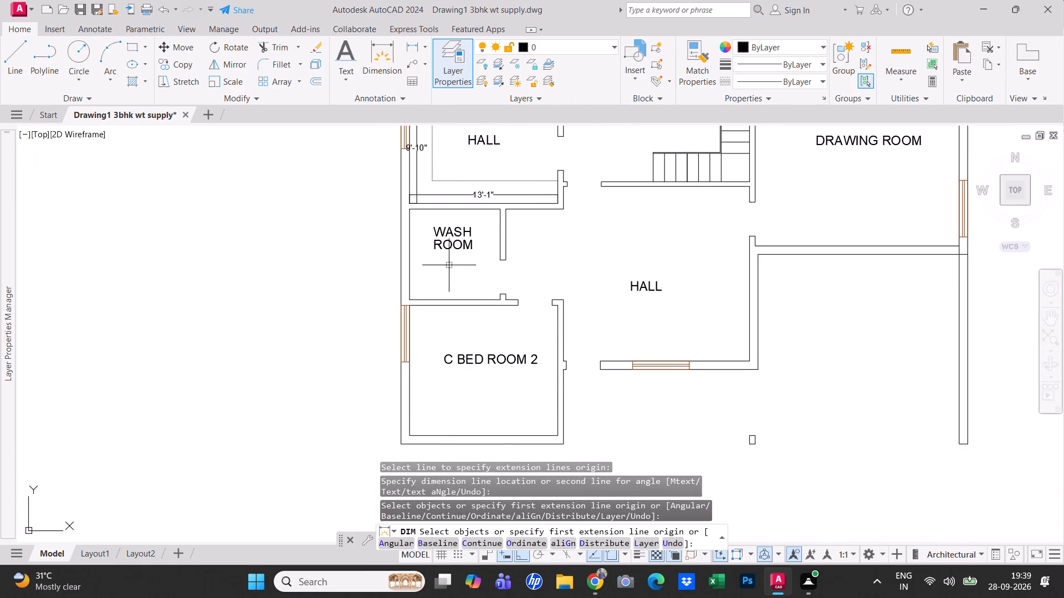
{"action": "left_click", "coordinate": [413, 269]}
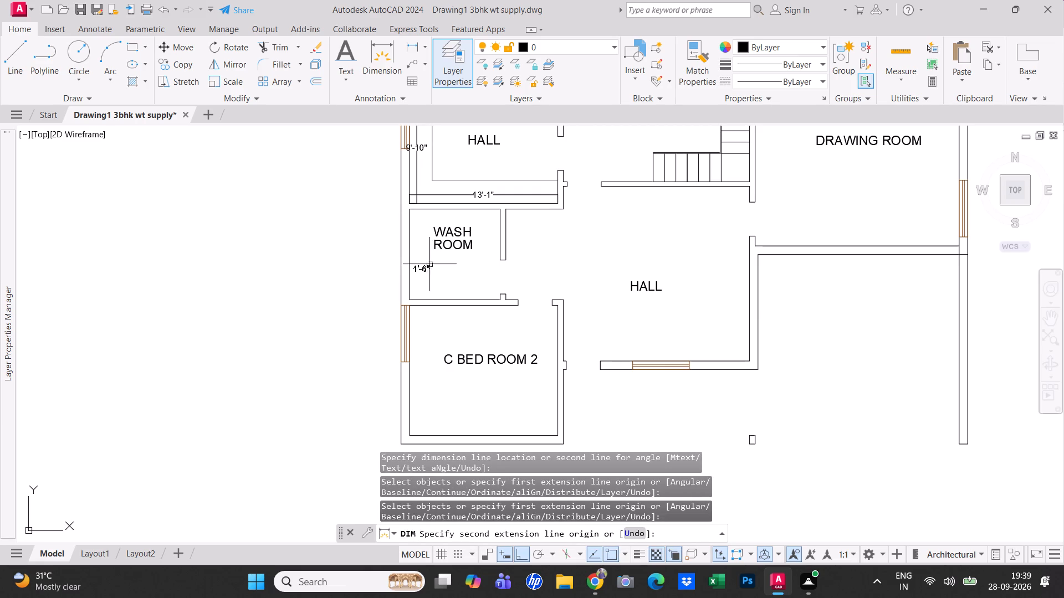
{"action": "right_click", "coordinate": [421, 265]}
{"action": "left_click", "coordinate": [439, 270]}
Dimension the southwest WASH ROOM inside the room, its depth along the west wall and its width along the north wall.
{"action": "right_click", "coordinate": [440, 270]}
{"action": "left_click", "coordinate": [456, 275]}
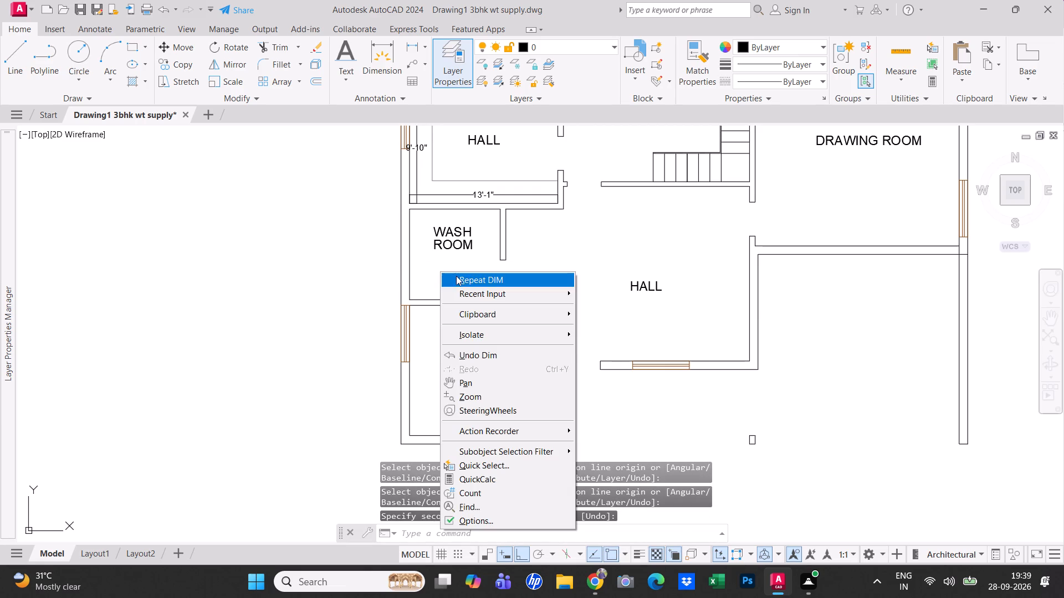
{"action": "left_click", "coordinate": [410, 225]}
{"action": "left_click", "coordinate": [416, 226]}
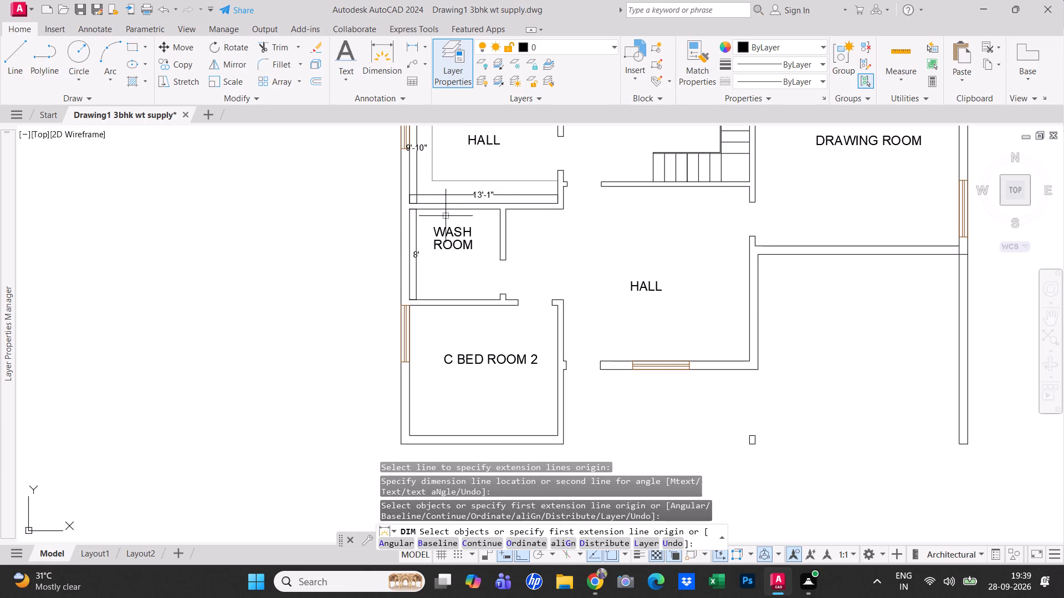
{"action": "left_click", "coordinate": [446, 210]}
{"action": "left_click", "coordinate": [447, 217]}
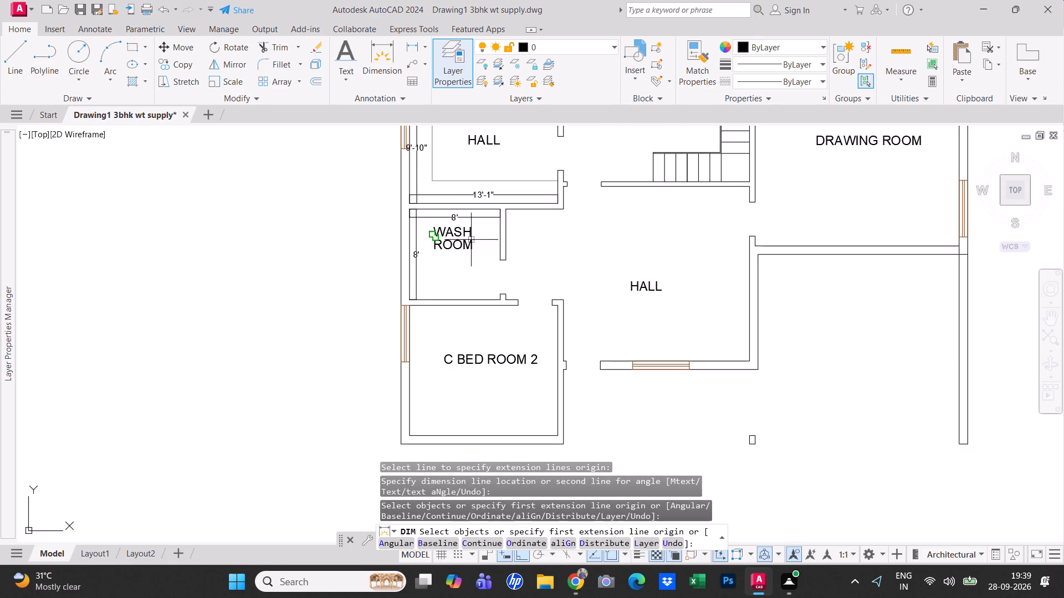
Dimension C BED ROOM 2 inside the room, its length along the west wall and its width along the south wall.
{"action": "middle_click_drag", "start_coordinate": [477, 282], "coordinate": [451, 222]}
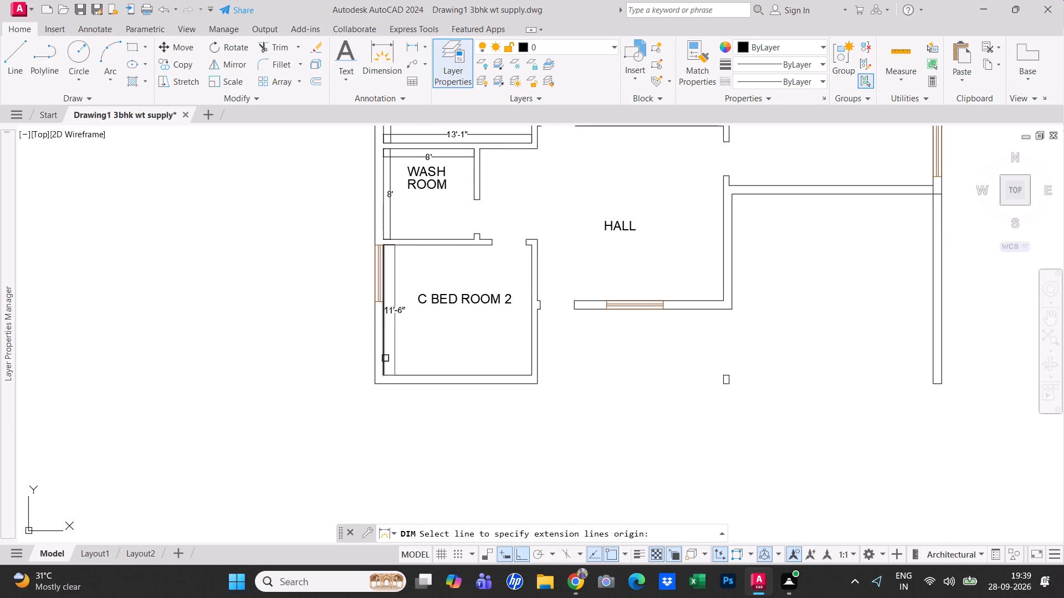
{"action": "left_click", "coordinate": [382, 345]}
{"action": "left_click", "coordinate": [399, 341]}
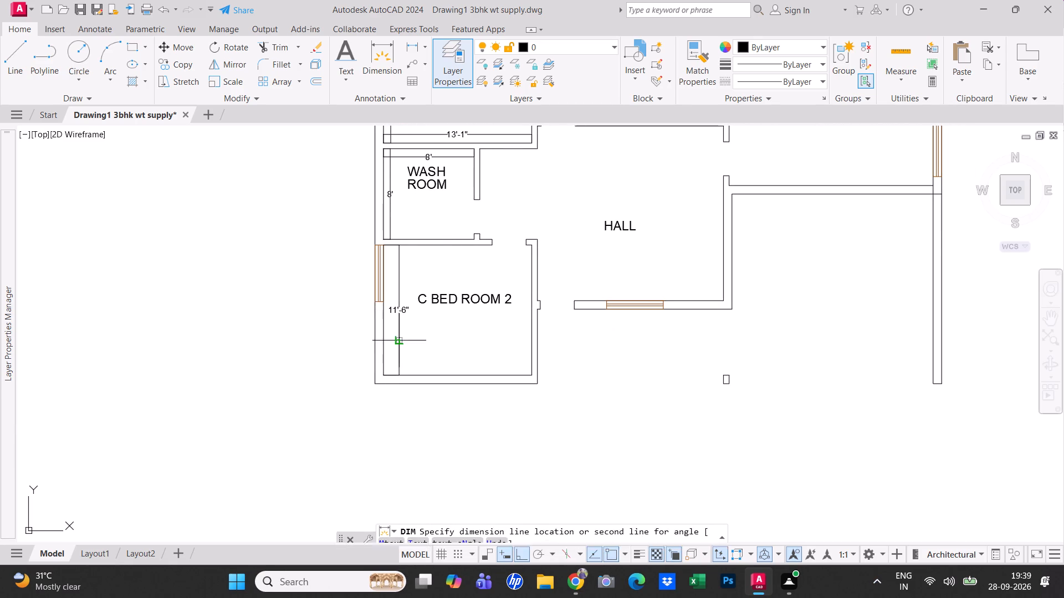
{"action": "left_click", "coordinate": [446, 373]}
{"action": "left_click", "coordinate": [446, 364]}
Dimension the south HALL's length from its southeast inner corner to the north wall, placing the dimension inside near the east wall.
{"action": "middle_click_drag", "start_coordinate": [572, 291], "coordinate": [475, 354]}
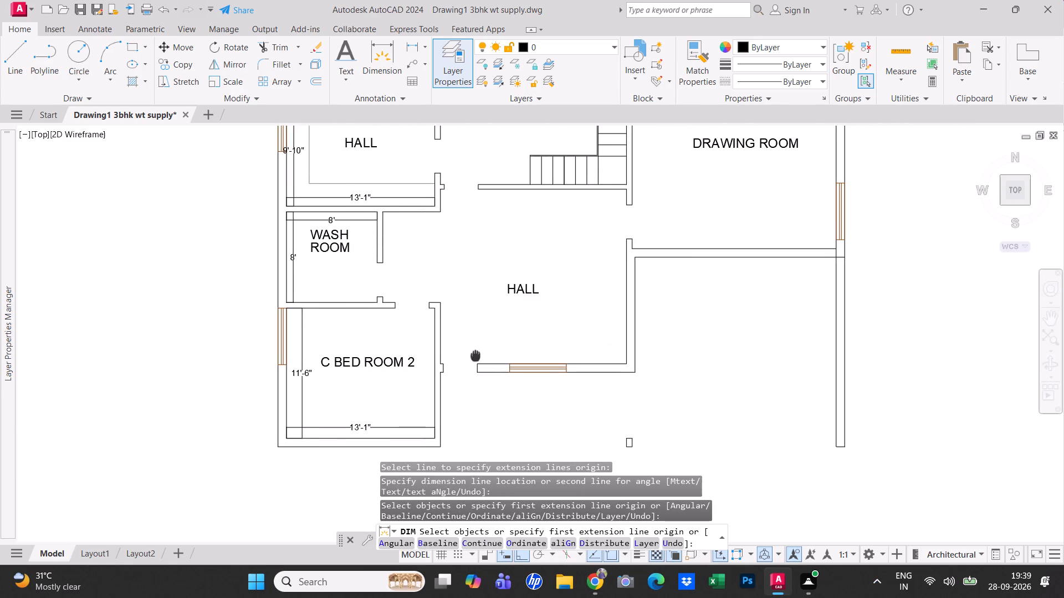
{"action": "middle_click_drag", "start_coordinate": [475, 354], "coordinate": [473, 350]}
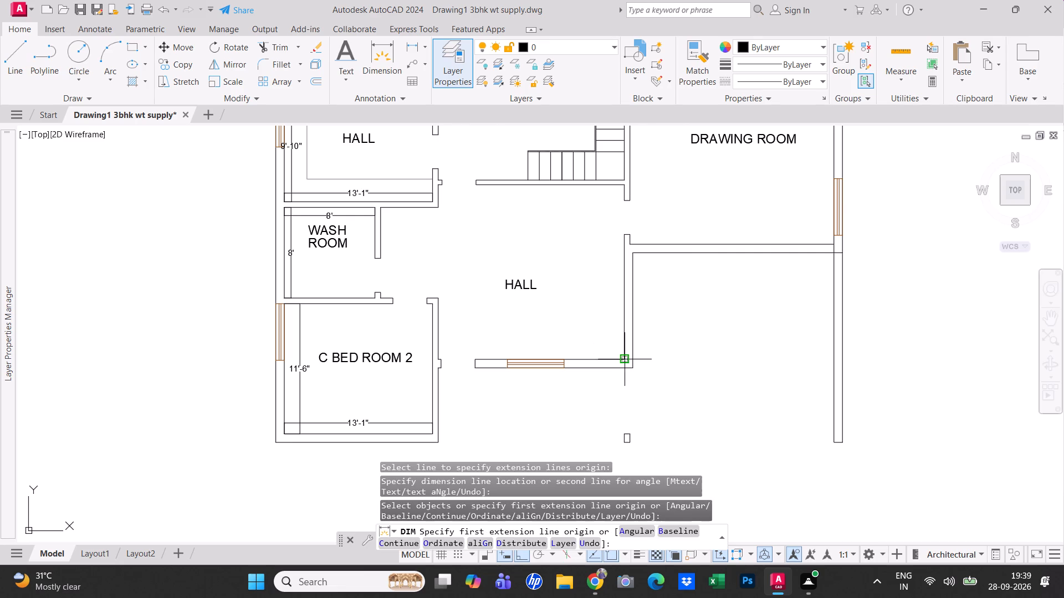
{"action": "left_click", "coordinate": [623, 361]}
{"action": "left_click", "coordinate": [621, 186]}
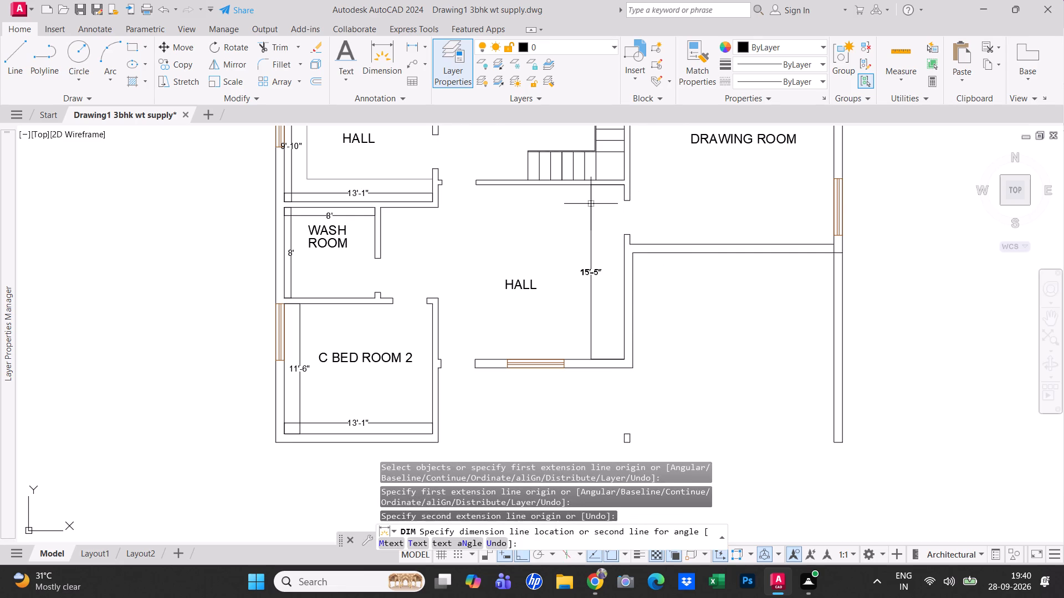
{"action": "left_click", "coordinate": [591, 204]}
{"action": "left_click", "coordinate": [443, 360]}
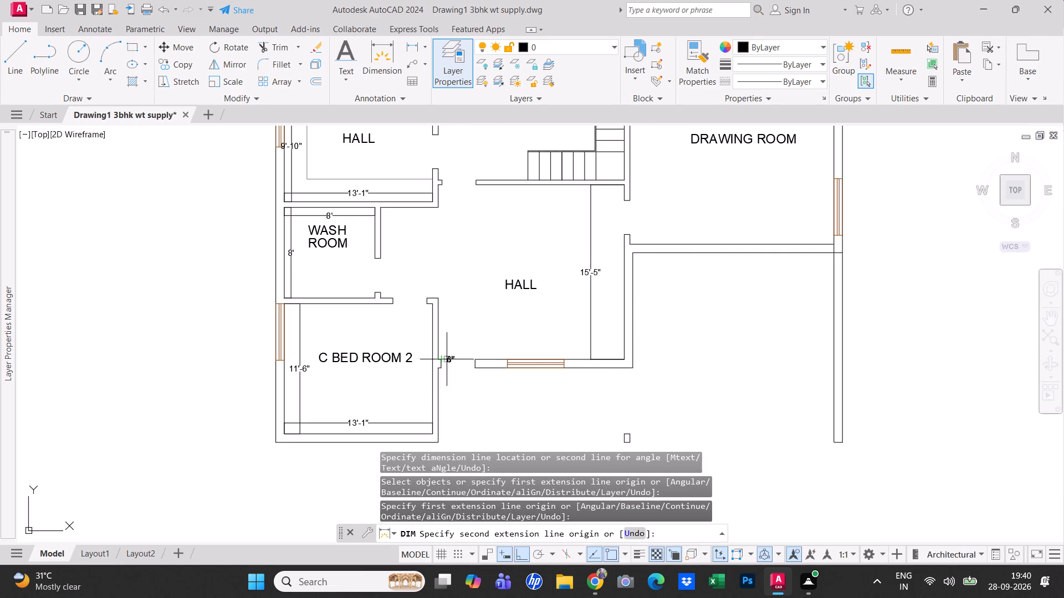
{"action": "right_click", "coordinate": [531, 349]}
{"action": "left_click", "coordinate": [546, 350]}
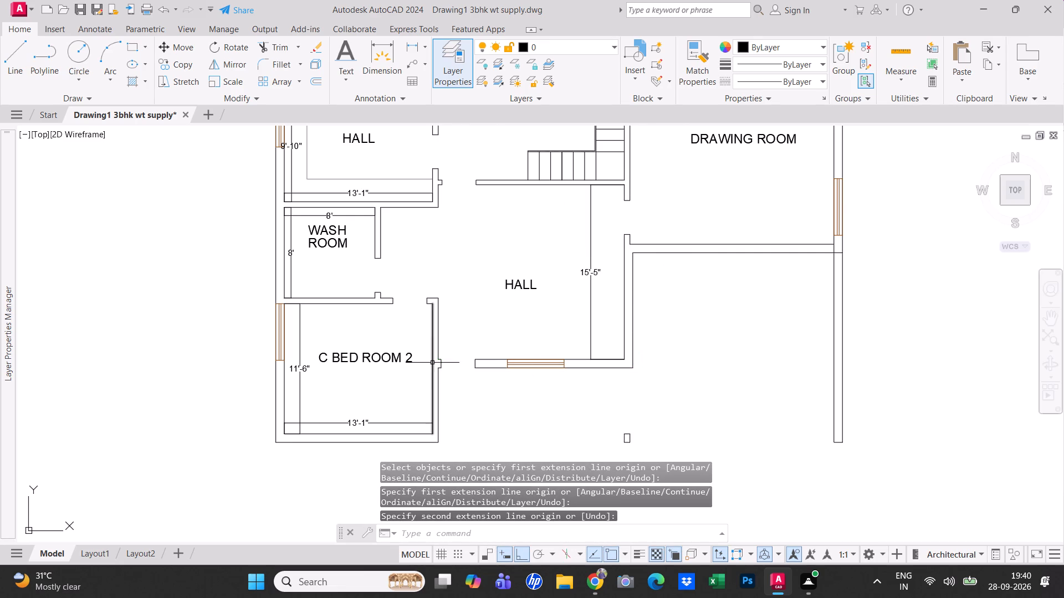
Dimension the south HALL's width from the C BED ROOM 2 wall to its southeast inner corner, placing it above the south wall.
{"action": "scroll", "coordinate": [438, 362], "scroll_direction": "up", "scroll_amount": 2}
{"action": "right_click", "coordinate": [484, 315]}
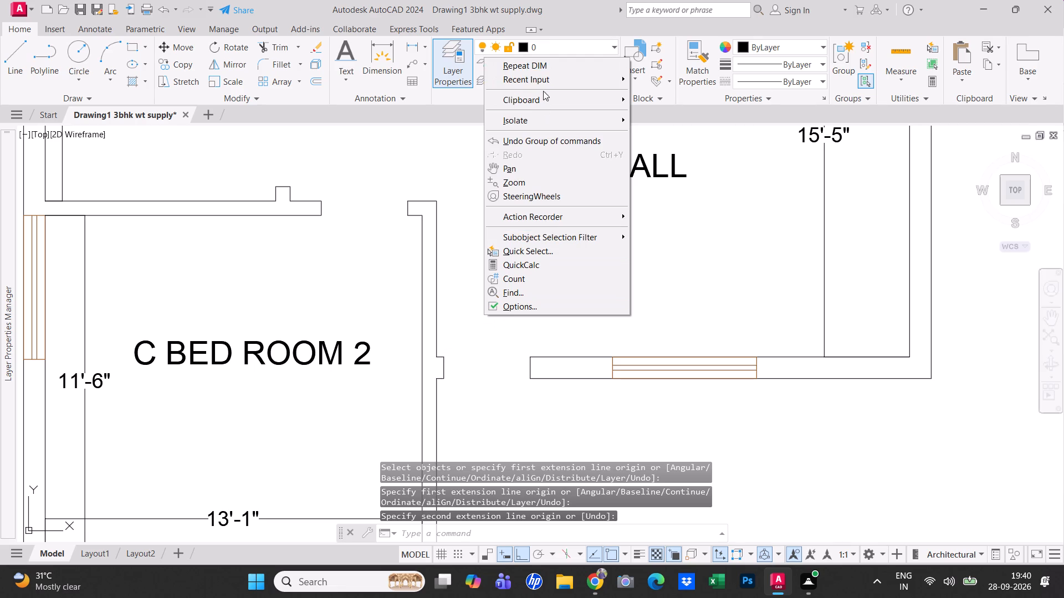
{"action": "left_click", "coordinate": [550, 62]}
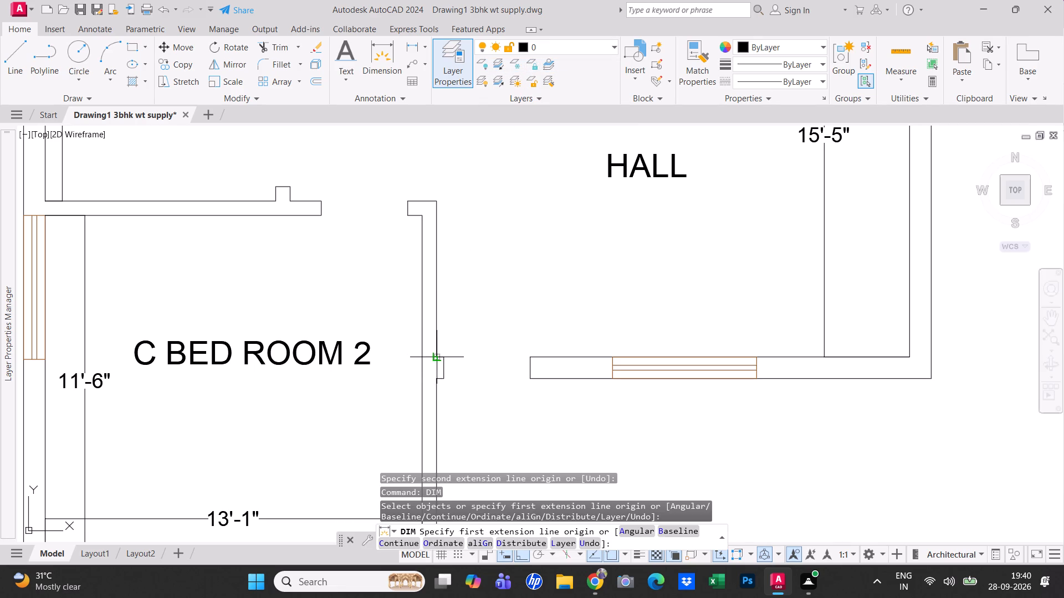
{"action": "left_click", "coordinate": [436, 357]}
{"action": "left_click", "coordinate": [908, 356]}
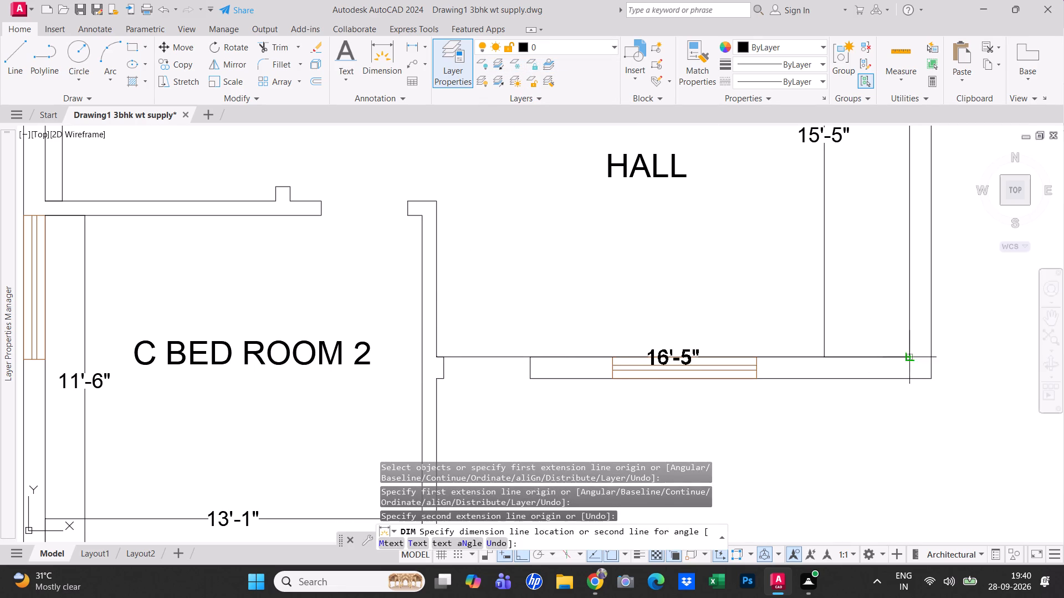
{"action": "left_click", "coordinate": [902, 286]}
Dimension the DRAWING ROOM's width along its north wall, placing the dimension inside the room.
{"action": "scroll", "coordinate": [814, 312], "scroll_direction": "down", "scroll_amount": 3}
{"action": "middle_click_drag", "start_coordinate": [847, 268], "coordinate": [520, 354]}
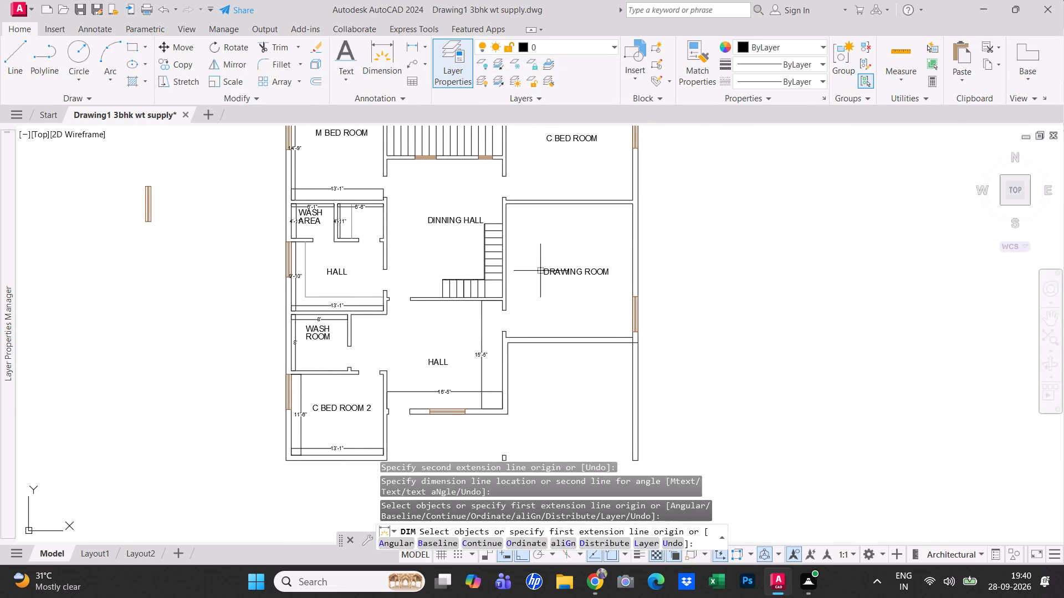
{"action": "left_click", "coordinate": [633, 249]}
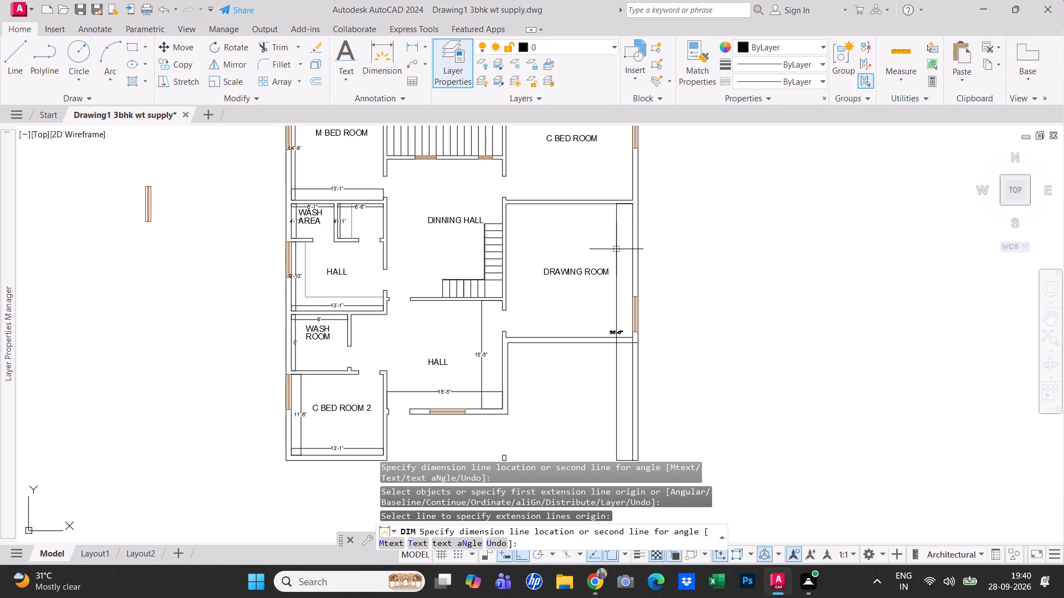
{"action": "key", "text": "Escape"}
{"action": "scroll", "coordinate": [618, 248], "scroll_direction": "up", "scroll_amount": 1}
{"action": "right_click", "coordinate": [596, 201]}
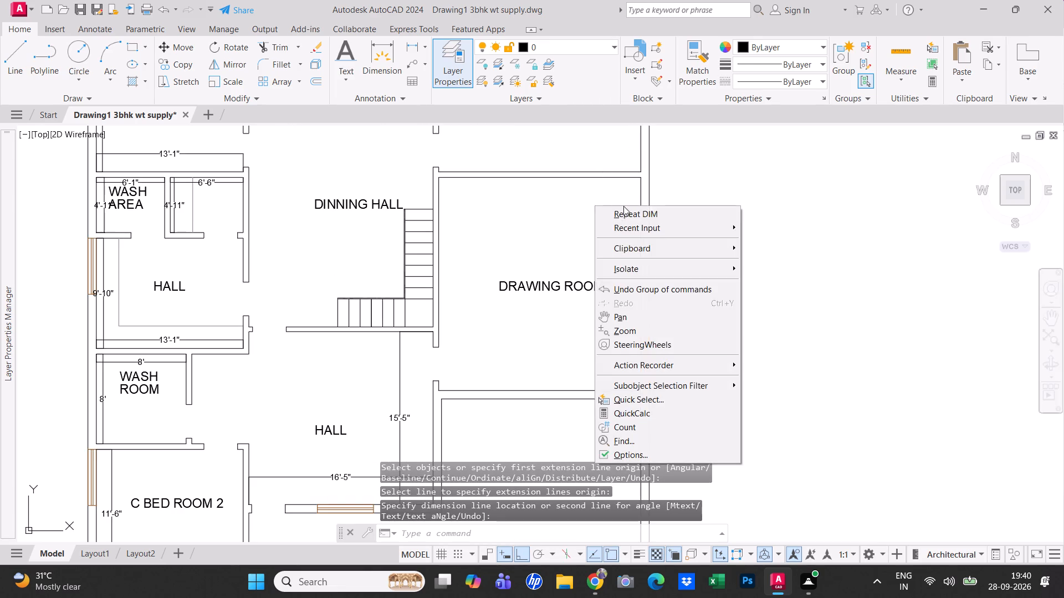
{"action": "left_click", "coordinate": [628, 210]}
{"action": "left_click", "coordinate": [497, 178]}
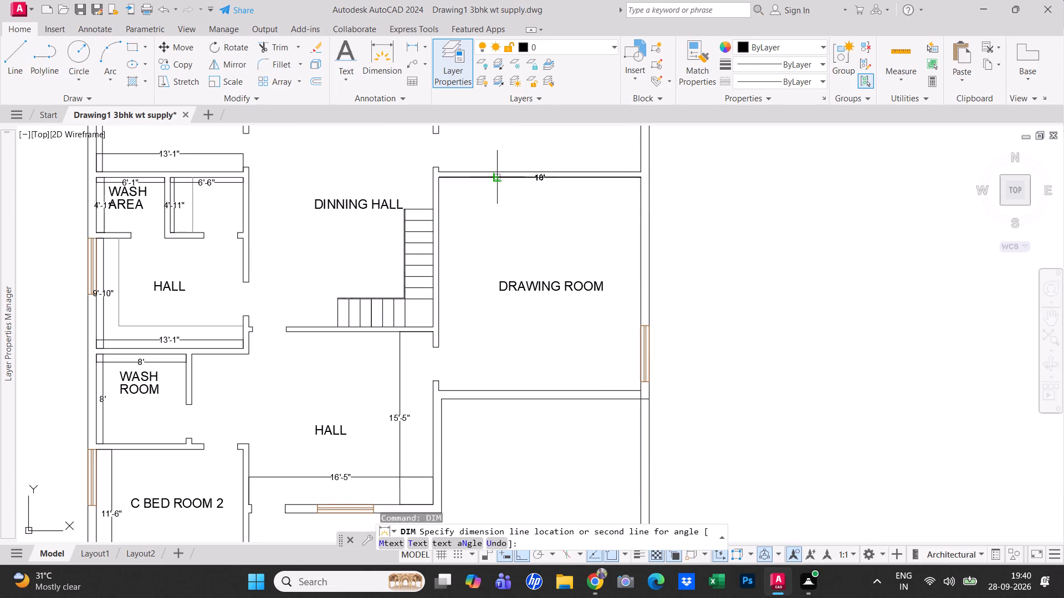
{"action": "left_click", "coordinate": [505, 209]}
Dimension the C BED ROOM inside the room, its width along the south wall and its length along the east wall.
{"action": "scroll", "coordinate": [505, 202], "scroll_direction": "down", "scroll_amount": 3}
{"action": "scroll", "coordinate": [505, 199], "scroll_direction": "up", "scroll_amount": 2}
{"action": "middle_click_drag", "start_coordinate": [508, 217], "coordinate": [510, 248]}
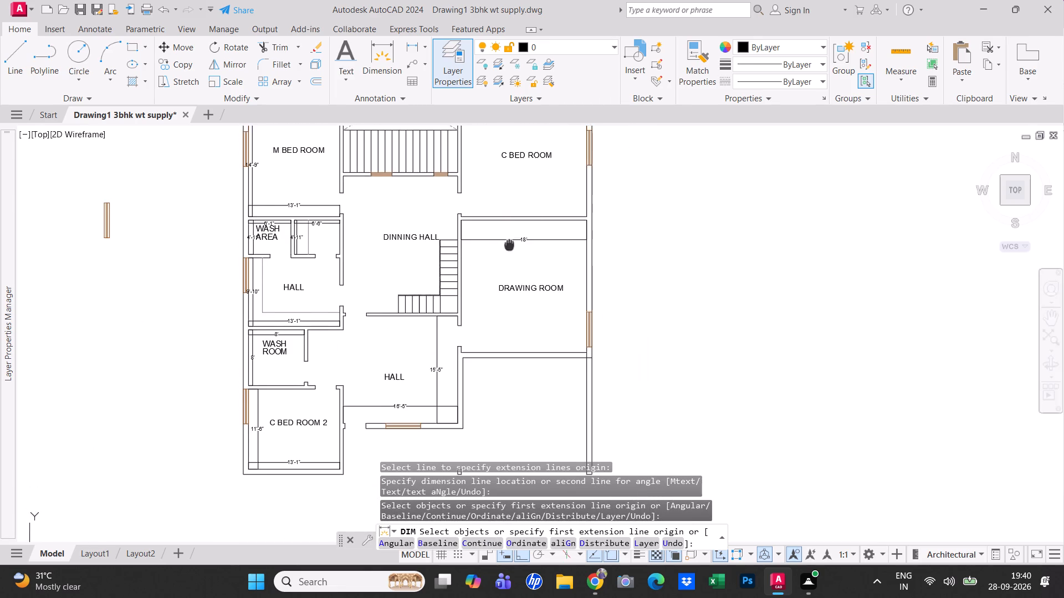
{"action": "middle_click_drag", "start_coordinate": [510, 248], "coordinate": [503, 290]}
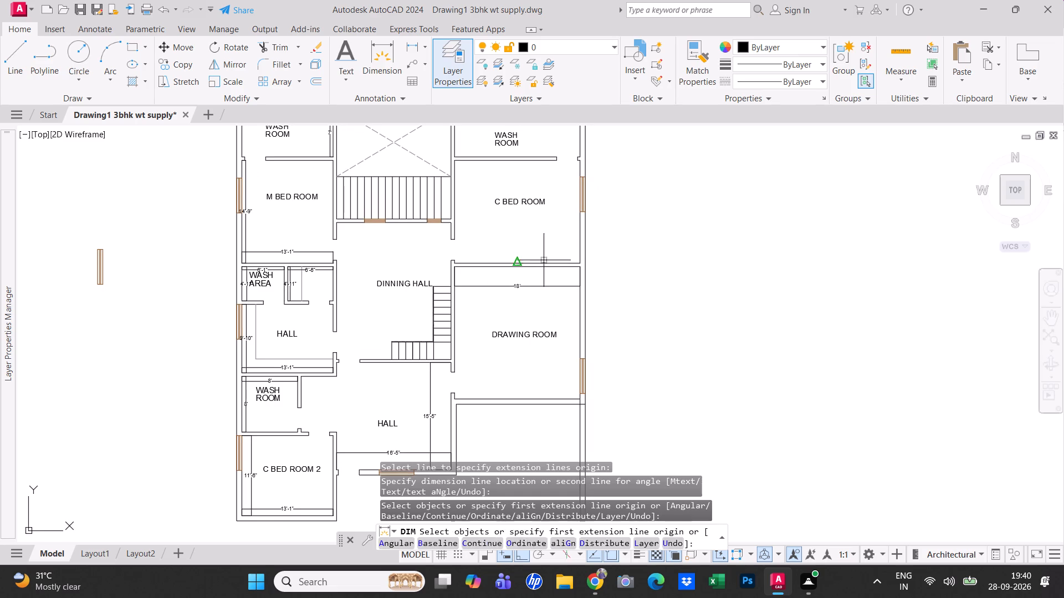
{"action": "left_click", "coordinate": [556, 264]}
{"action": "left_click", "coordinate": [556, 260]}
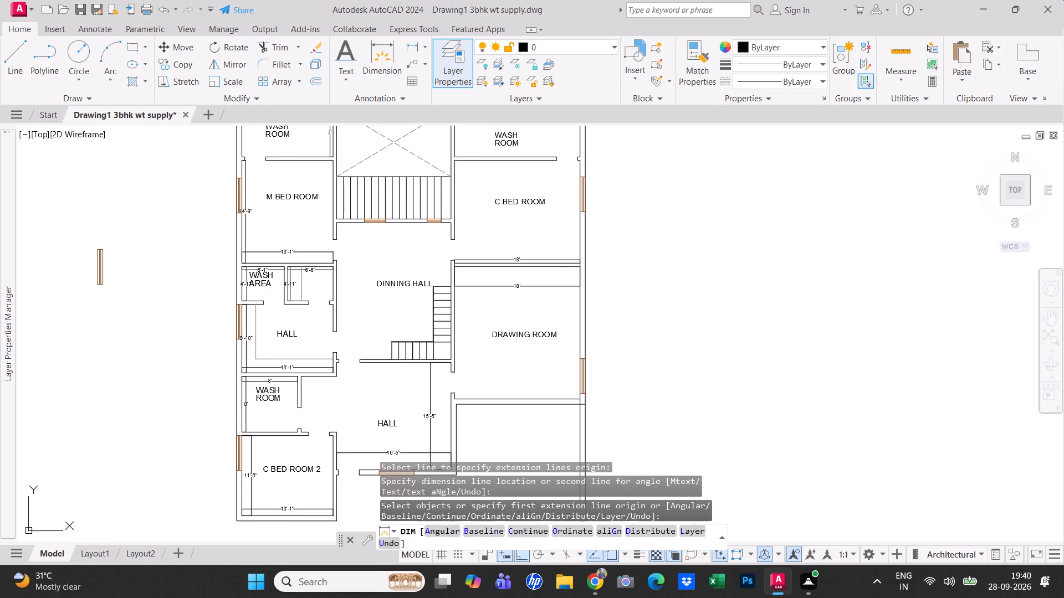
{"action": "left_click", "coordinate": [579, 234]}
{"action": "left_click", "coordinate": [575, 236]}
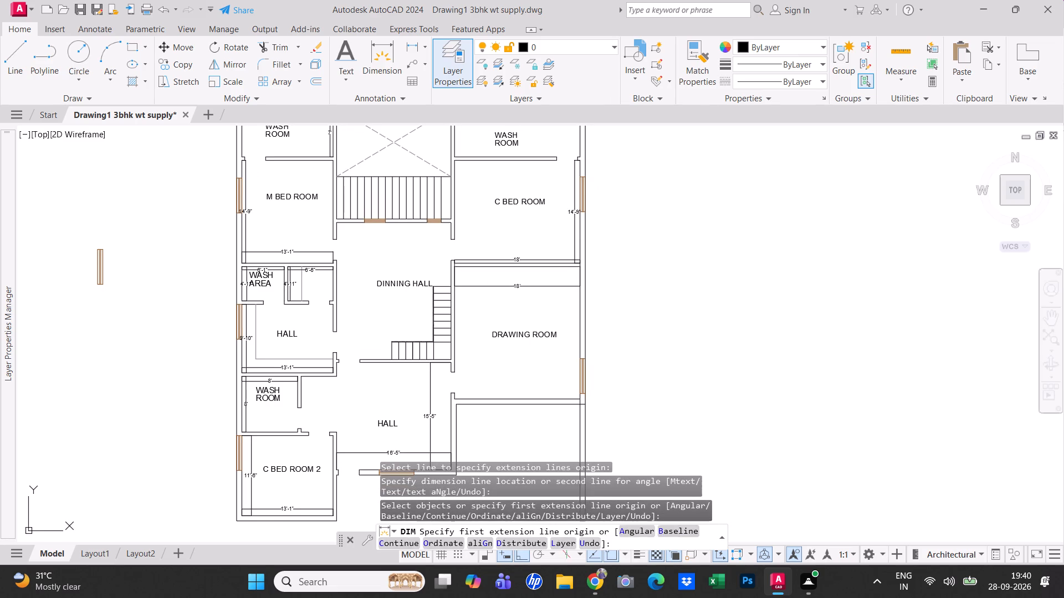
Dimension the south partition wall of the northeast WASH ROOM, placing the dimension inside the room.
{"action": "scroll", "coordinate": [509, 244], "scroll_direction": "down", "scroll_amount": 2}
{"action": "scroll", "coordinate": [519, 213], "scroll_direction": "up", "scroll_amount": 2}
{"action": "left_click", "coordinate": [504, 208]}
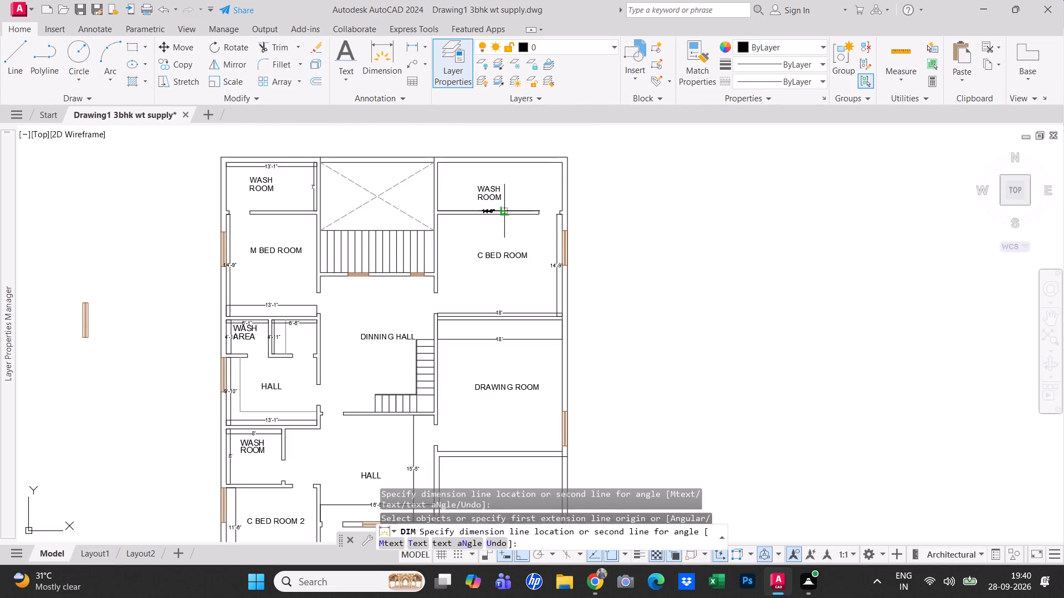
{"action": "left_click", "coordinate": [509, 203]}
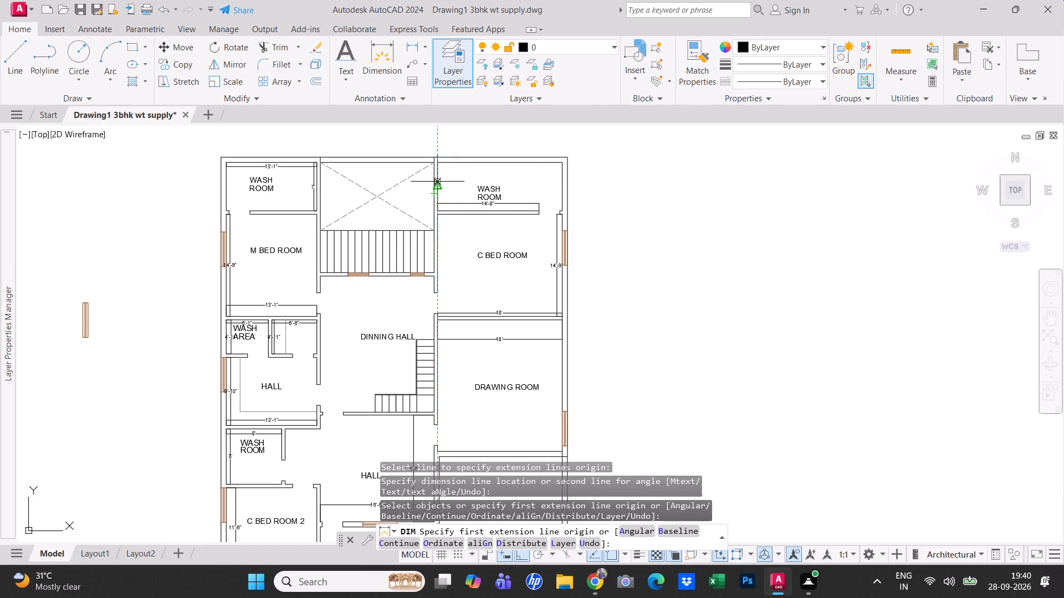
Dimension the west wall of the northeast WASH ROOM, placing the dimension just inside the room.
{"action": "scroll", "coordinate": [436, 188], "scroll_direction": "up", "scroll_amount": 3}
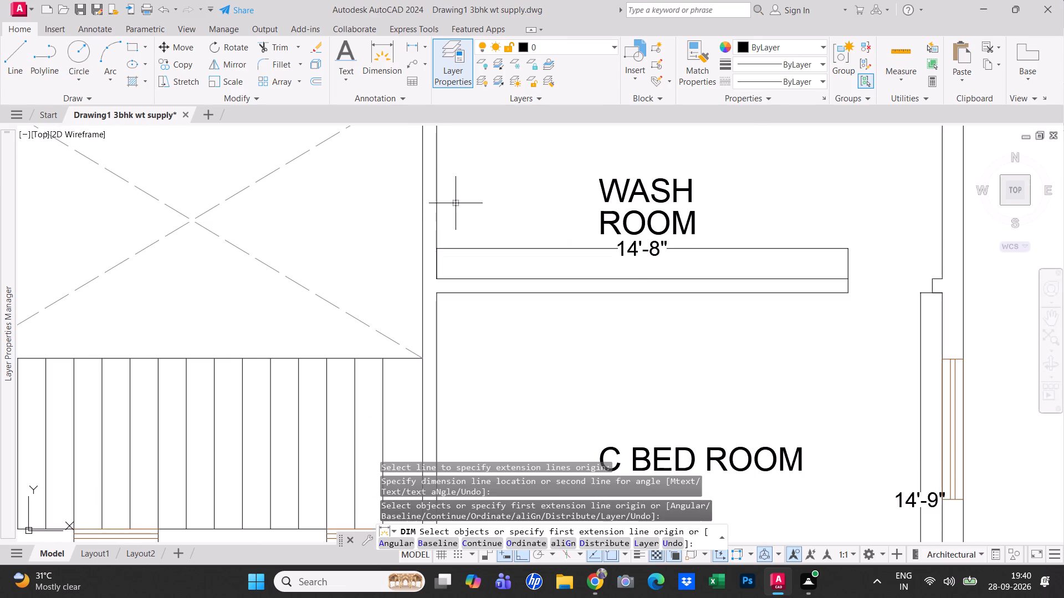
{"action": "middle_click_drag", "start_coordinate": [460, 215], "coordinate": [465, 280]}
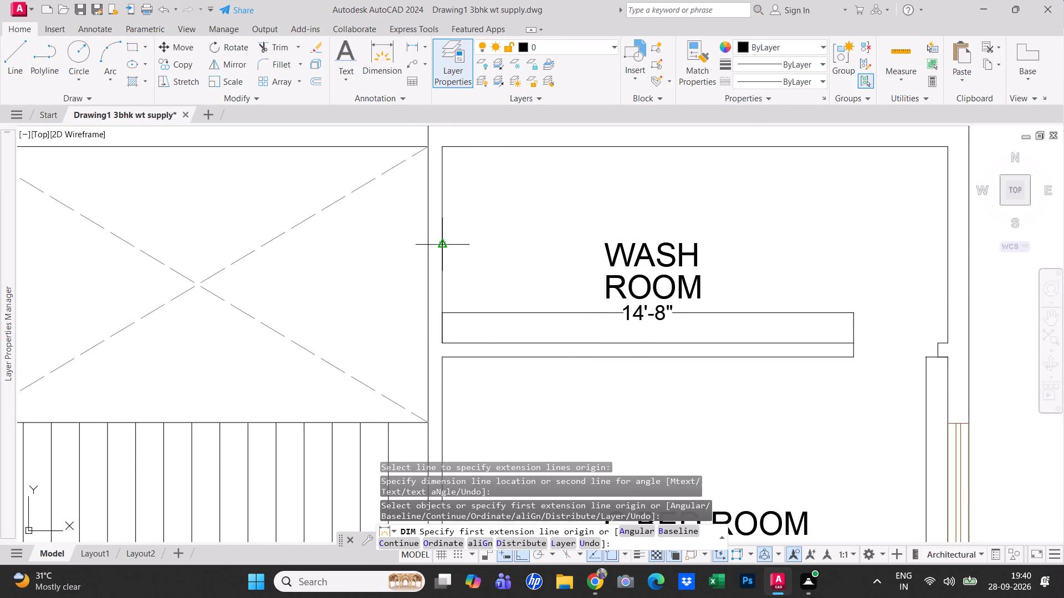
{"action": "left_click", "coordinate": [439, 227]}
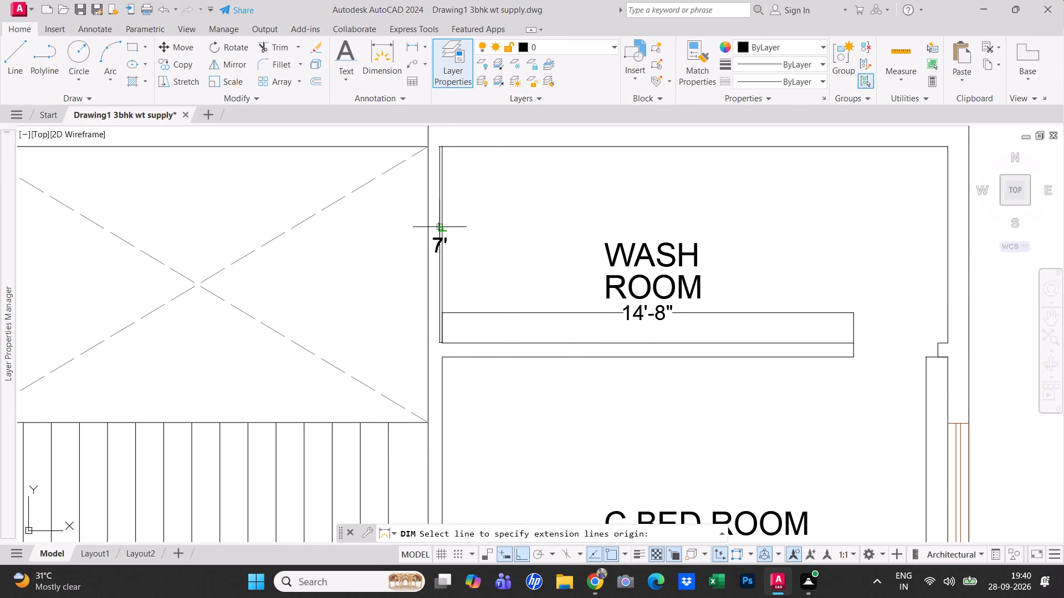
{"action": "left_click", "coordinate": [456, 227]}
{"action": "key", "text": "Escape"}
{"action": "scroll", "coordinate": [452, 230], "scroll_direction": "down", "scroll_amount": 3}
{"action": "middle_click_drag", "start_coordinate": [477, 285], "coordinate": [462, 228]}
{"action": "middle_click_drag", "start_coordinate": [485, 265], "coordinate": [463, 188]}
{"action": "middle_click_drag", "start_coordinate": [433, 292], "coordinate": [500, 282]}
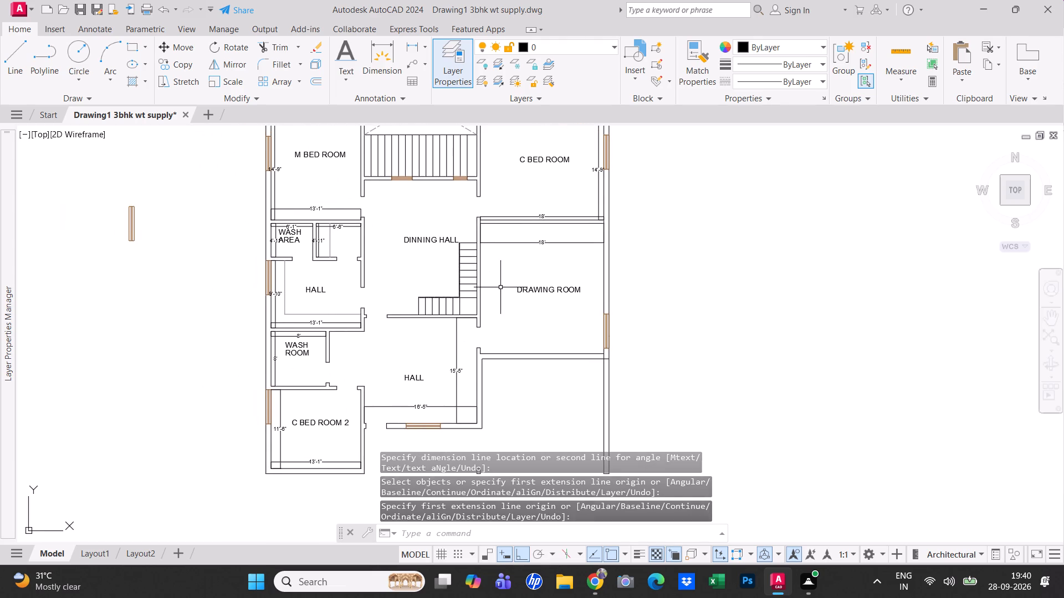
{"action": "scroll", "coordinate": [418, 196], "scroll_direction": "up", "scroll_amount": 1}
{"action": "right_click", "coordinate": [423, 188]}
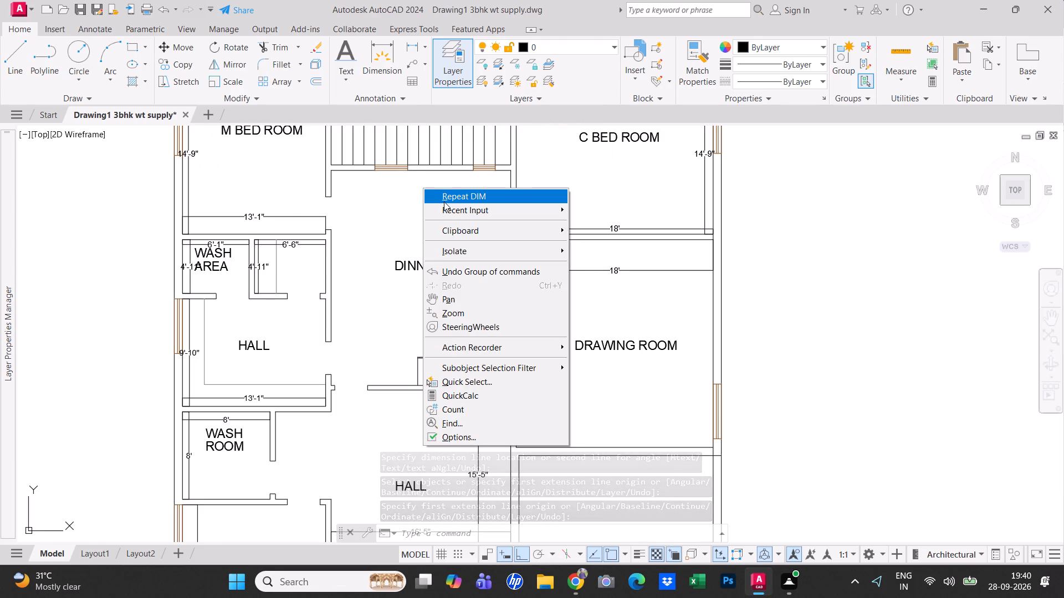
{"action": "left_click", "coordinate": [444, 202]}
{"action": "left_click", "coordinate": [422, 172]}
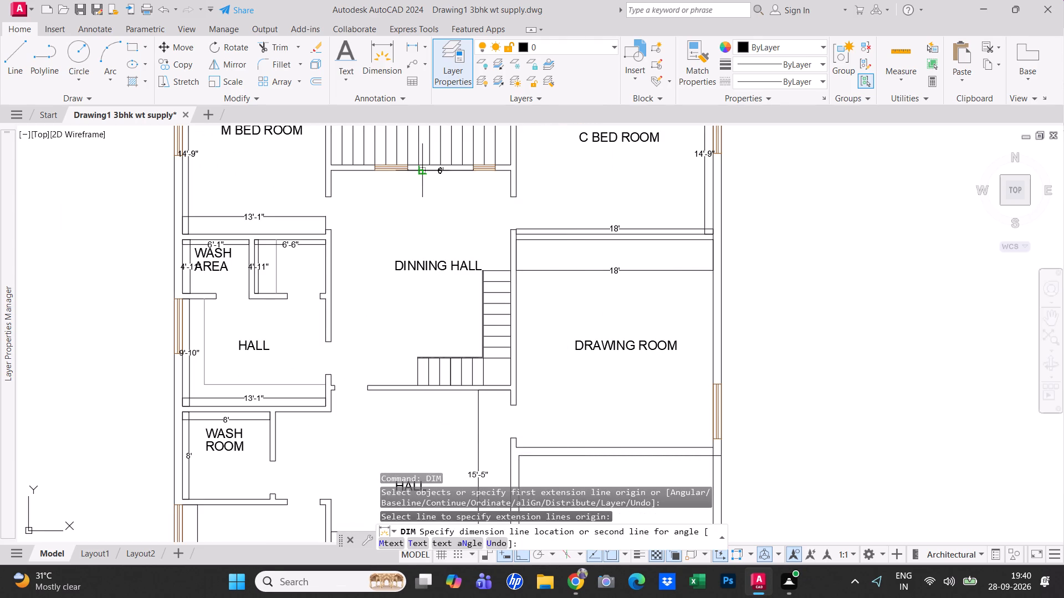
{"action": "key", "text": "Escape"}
Dimension the DINNING HALL's full width along its north wall, corner to corner, placing the dimension just inside the hall.
{"action": "right_click", "coordinate": [419, 174]}
{"action": "left_click", "coordinate": [444, 185]}
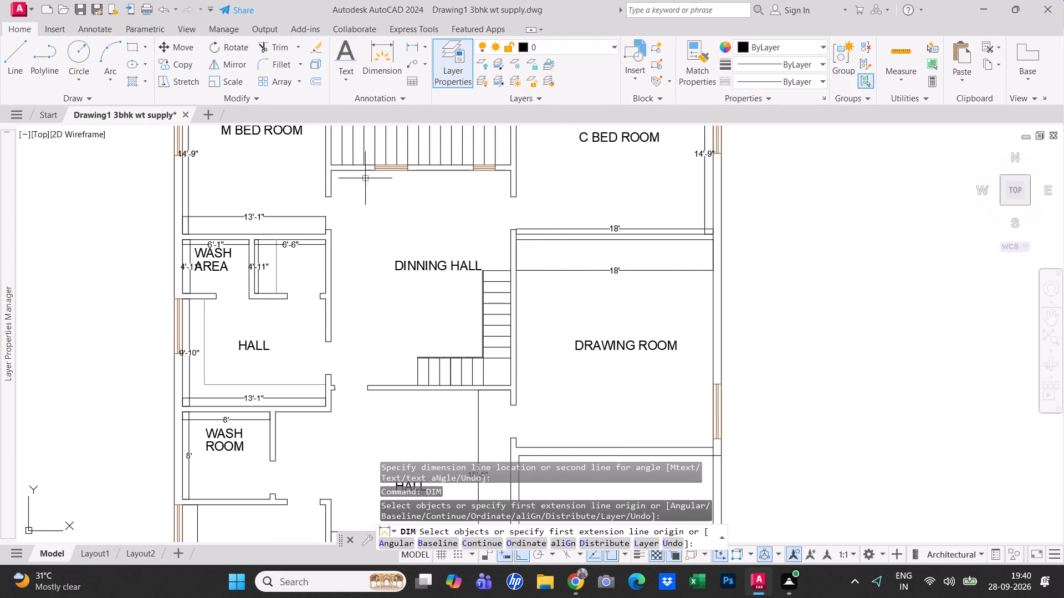
{"action": "left_click", "coordinate": [332, 171]}
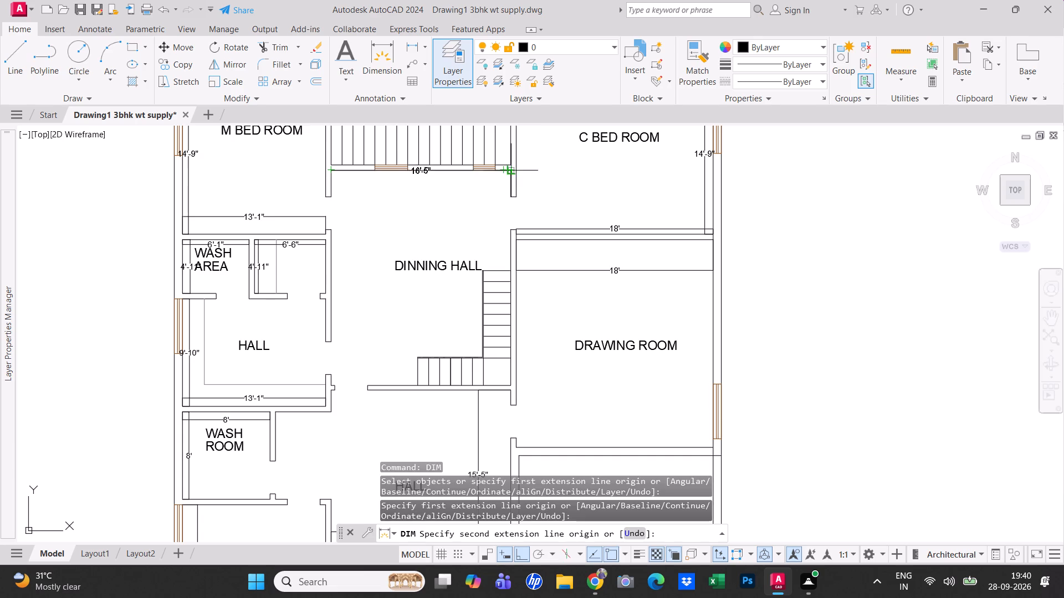
{"action": "left_click", "coordinate": [511, 174]}
{"action": "left_click", "coordinate": [500, 177]}
Dimension the dashed-cross area north of the stairs, its width along the north wall and its length along the east wall, placing both inside.
{"action": "middle_click_drag", "start_coordinate": [493, 213], "coordinate": [475, 284]}
{"action": "middle_click_drag", "start_coordinate": [449, 192], "coordinate": [452, 202]}
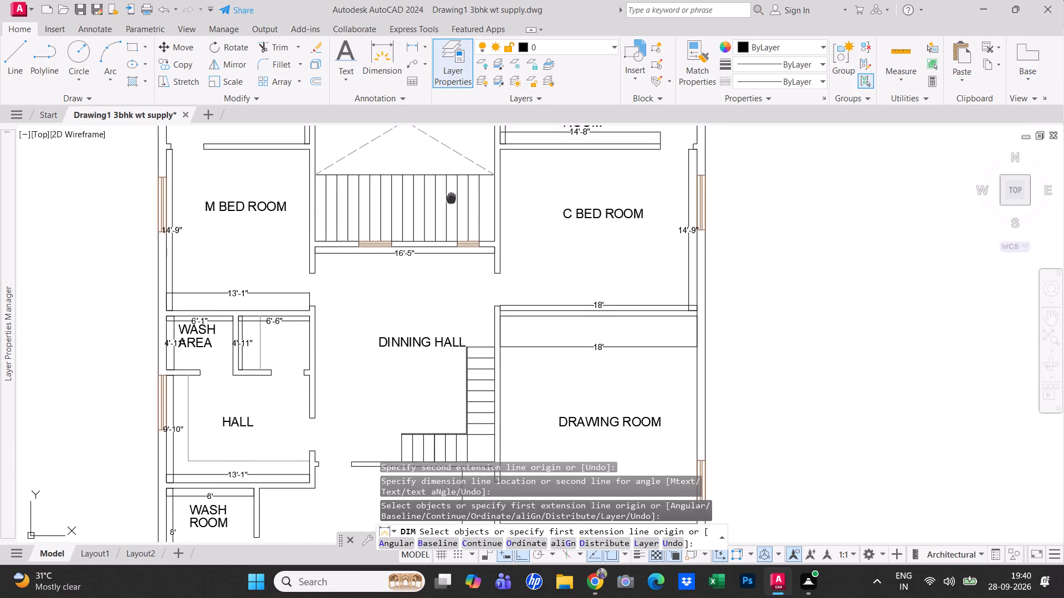
{"action": "middle_click_drag", "start_coordinate": [452, 202], "coordinate": [451, 282]}
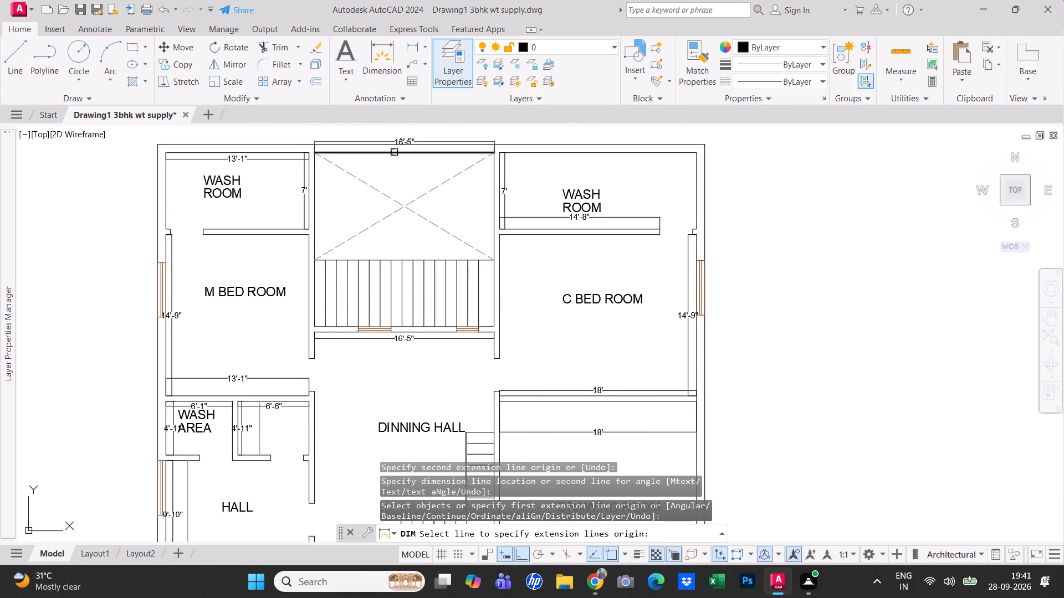
{"action": "left_click", "coordinate": [394, 152]}
{"action": "left_click", "coordinate": [396, 163]}
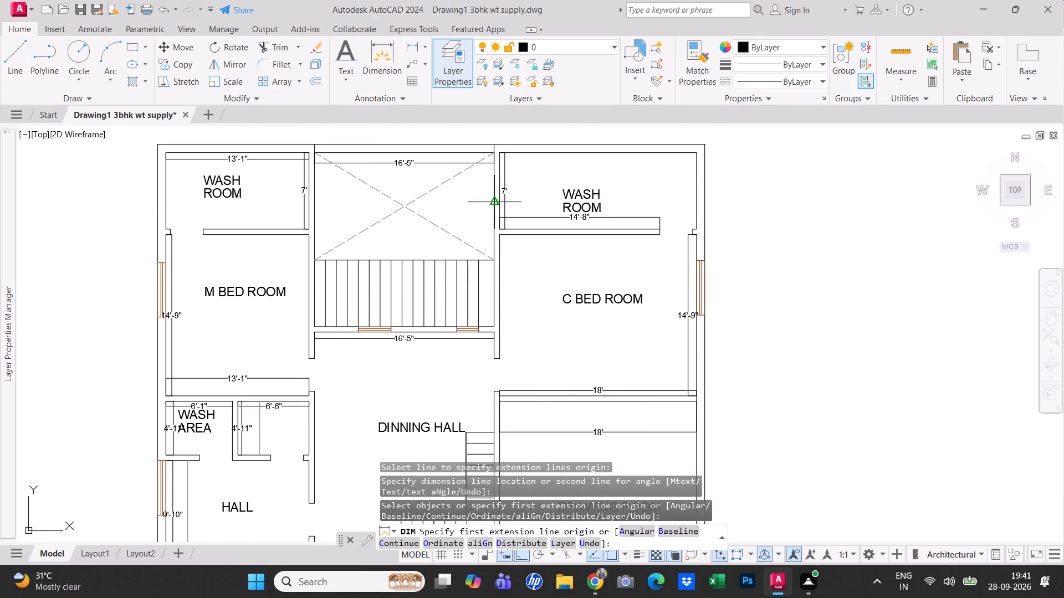
{"action": "left_click", "coordinate": [494, 192]}
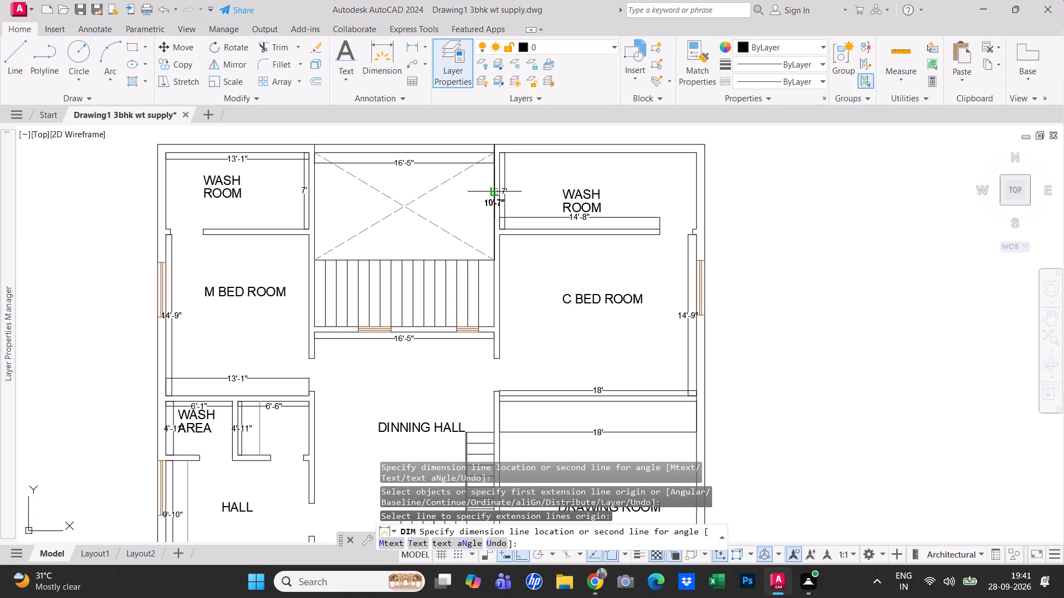
{"action": "left_click", "coordinate": [484, 192]}
{"action": "scroll", "coordinate": [484, 204], "scroll_direction": "down", "scroll_amount": 1}
{"action": "key", "text": "Escape"}
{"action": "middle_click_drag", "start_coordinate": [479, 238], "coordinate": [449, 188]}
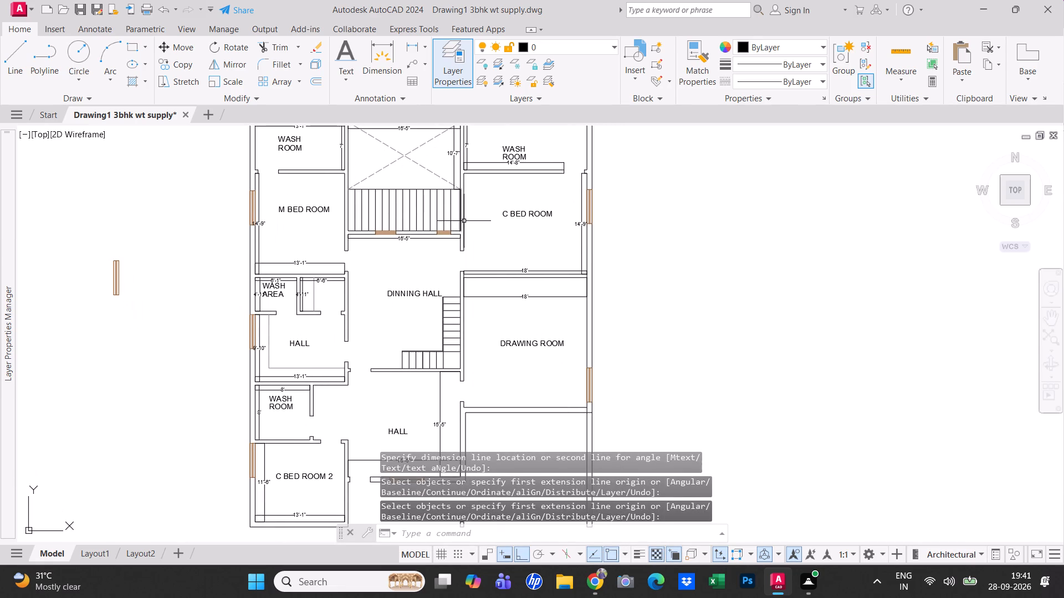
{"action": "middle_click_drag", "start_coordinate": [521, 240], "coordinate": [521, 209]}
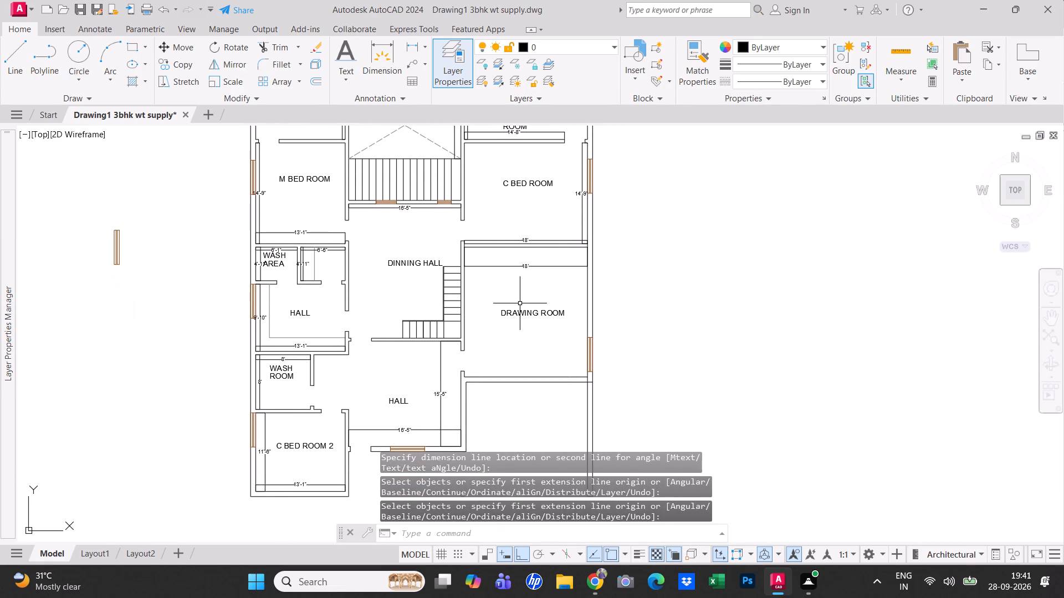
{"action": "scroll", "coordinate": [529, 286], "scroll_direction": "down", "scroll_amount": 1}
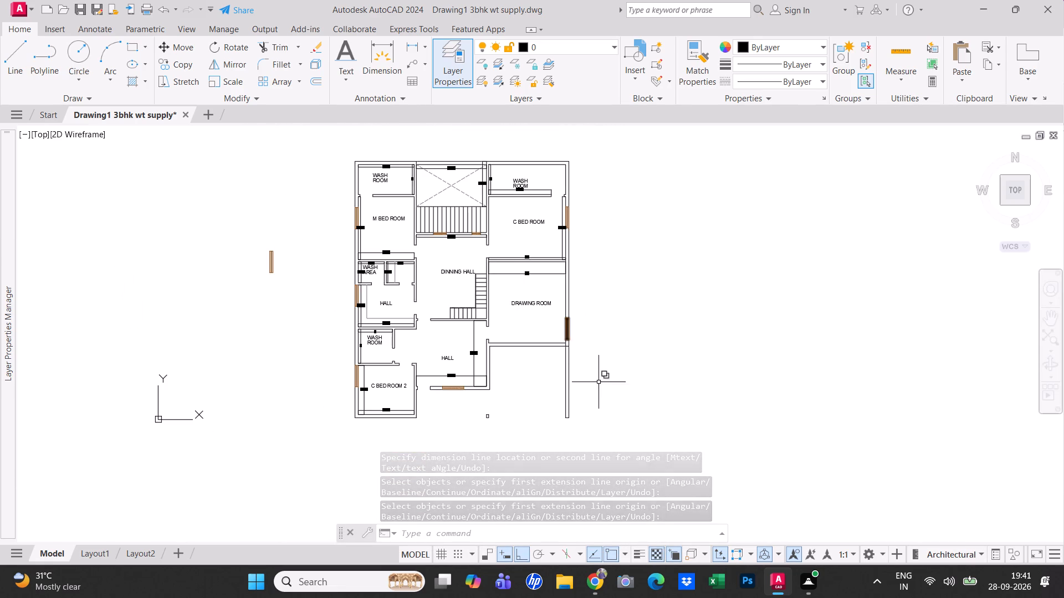
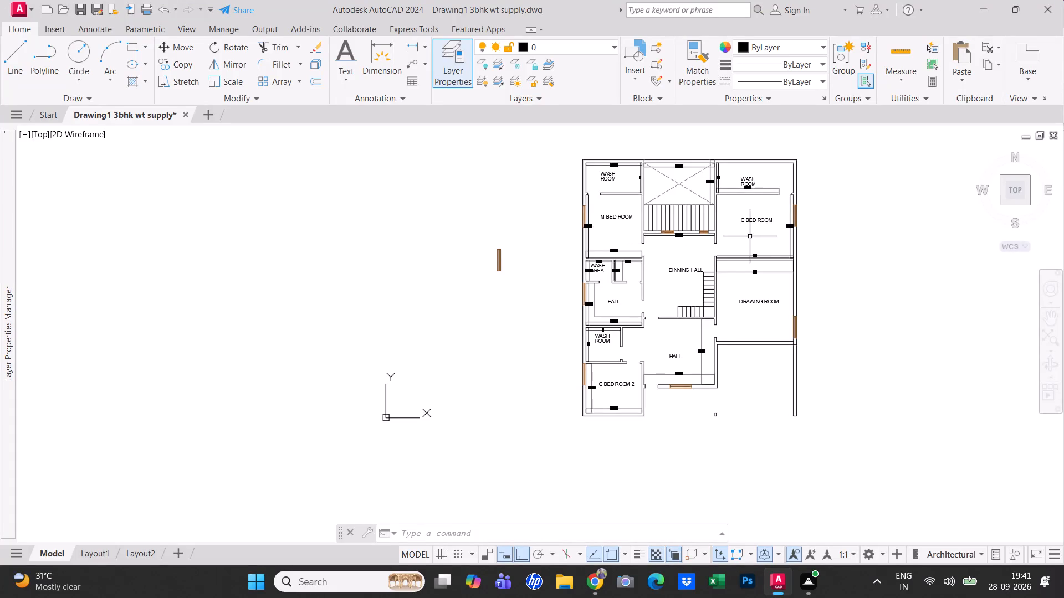
Measure the doorway opening between the M BED ROOM and the WASH ROOM to its north.
{"action": "scroll", "coordinate": [631, 370], "scroll_direction": "up", "scroll_amount": 1}
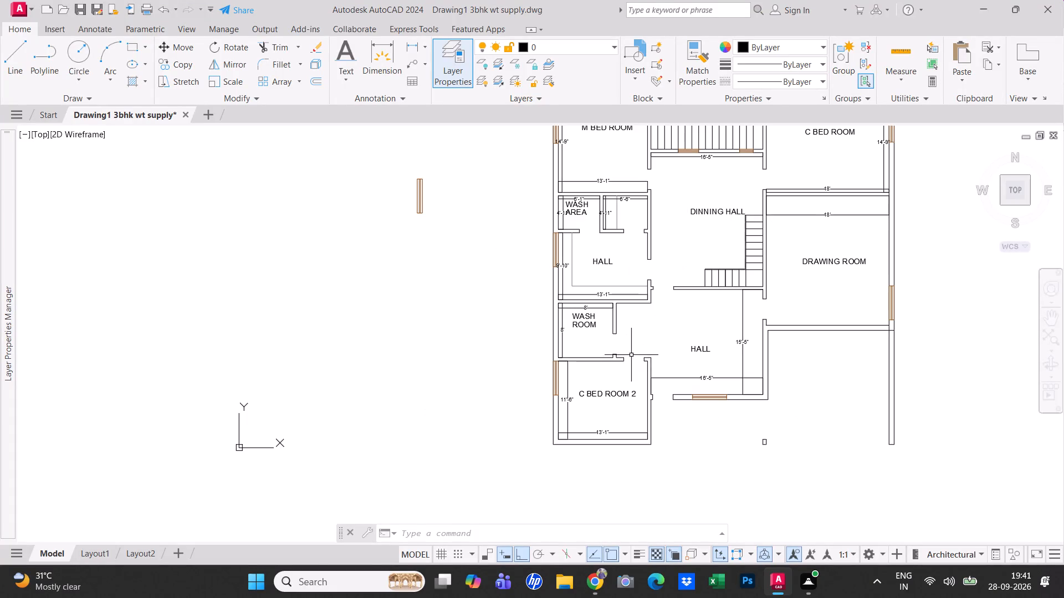
{"action": "scroll", "coordinate": [621, 329], "scroll_direction": "up", "scroll_amount": 1}
{"action": "key", "text": "Escape"}
{"action": "scroll", "coordinate": [616, 252], "scroll_direction": "down", "scroll_amount": 1}
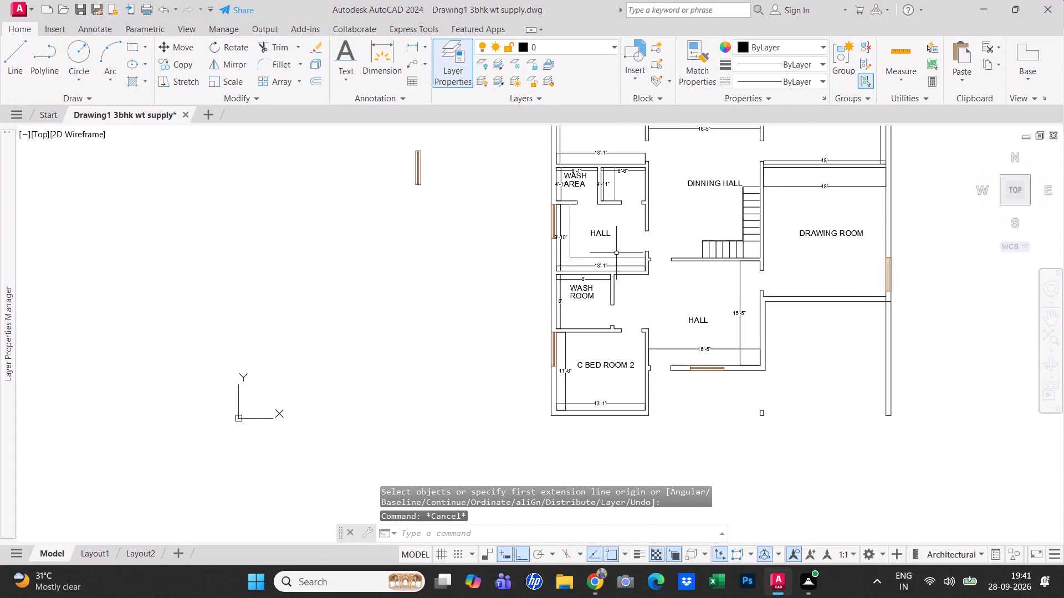
{"action": "middle_click_drag", "start_coordinate": [615, 253], "coordinate": [471, 248]}
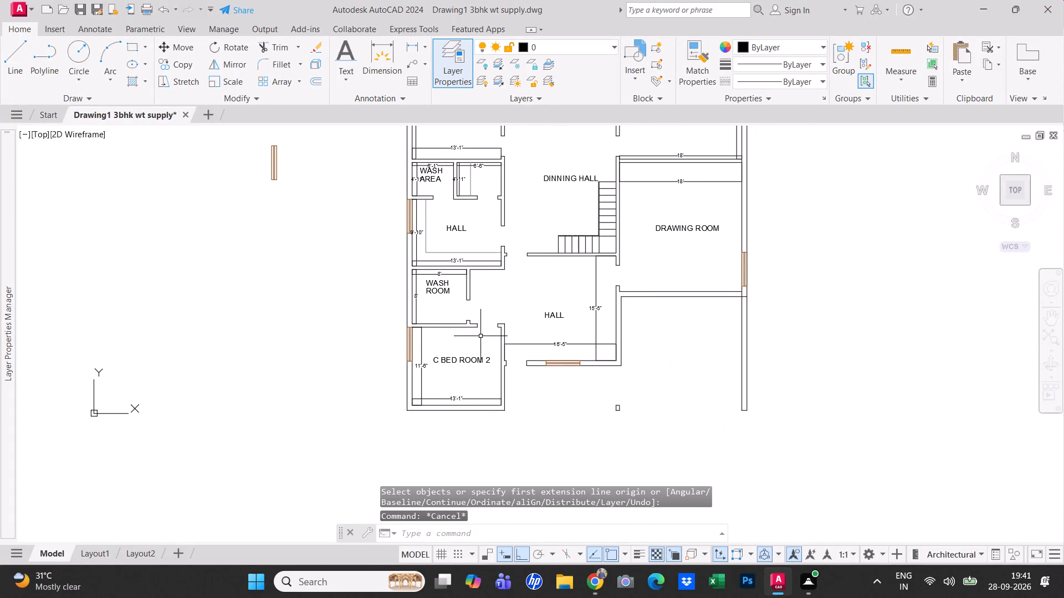
{"action": "middle_click_drag", "start_coordinate": [483, 324], "coordinate": [350, 360]}
{"action": "middle_click_drag", "start_coordinate": [374, 313], "coordinate": [382, 361]}
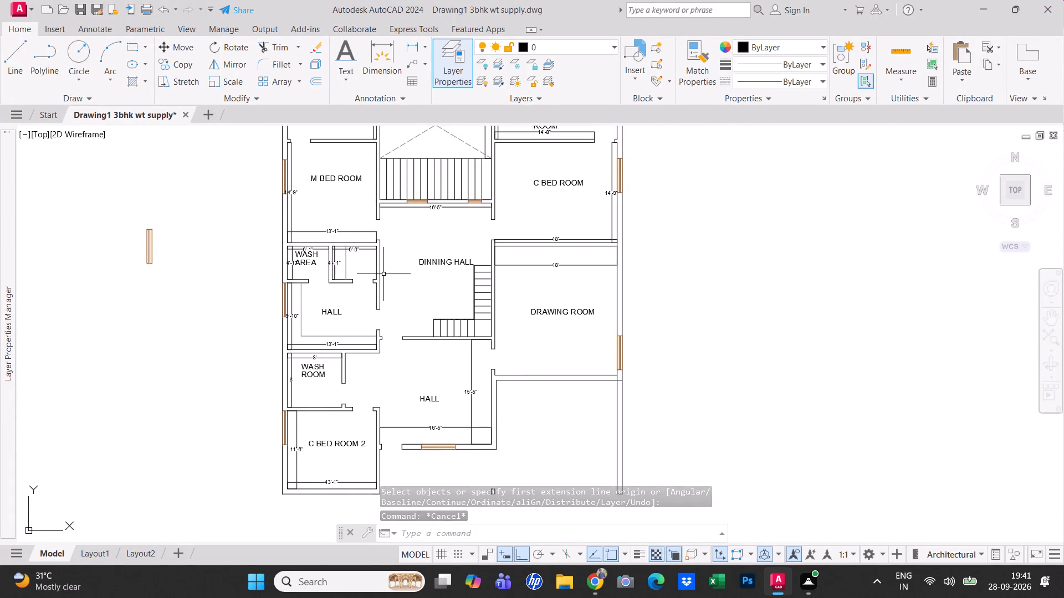
{"action": "middle_click_drag", "start_coordinate": [383, 274], "coordinate": [511, 333]}
{"action": "scroll", "coordinate": [433, 230], "scroll_direction": "up", "scroll_amount": 1}
{"action": "scroll", "coordinate": [433, 174], "scroll_direction": "up", "scroll_amount": 2}
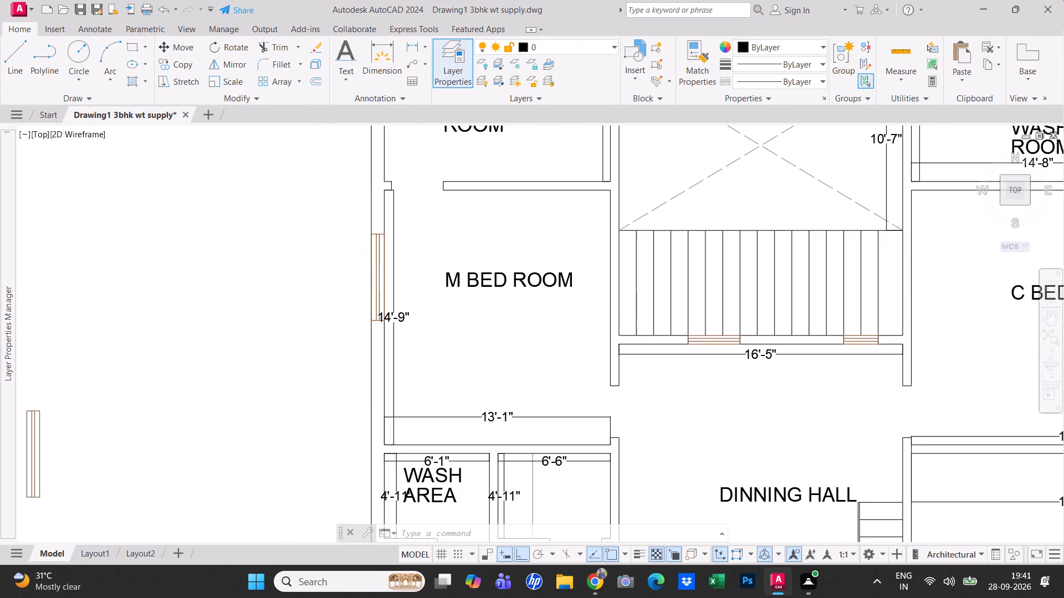
{"action": "left_click", "coordinate": [896, 47]}
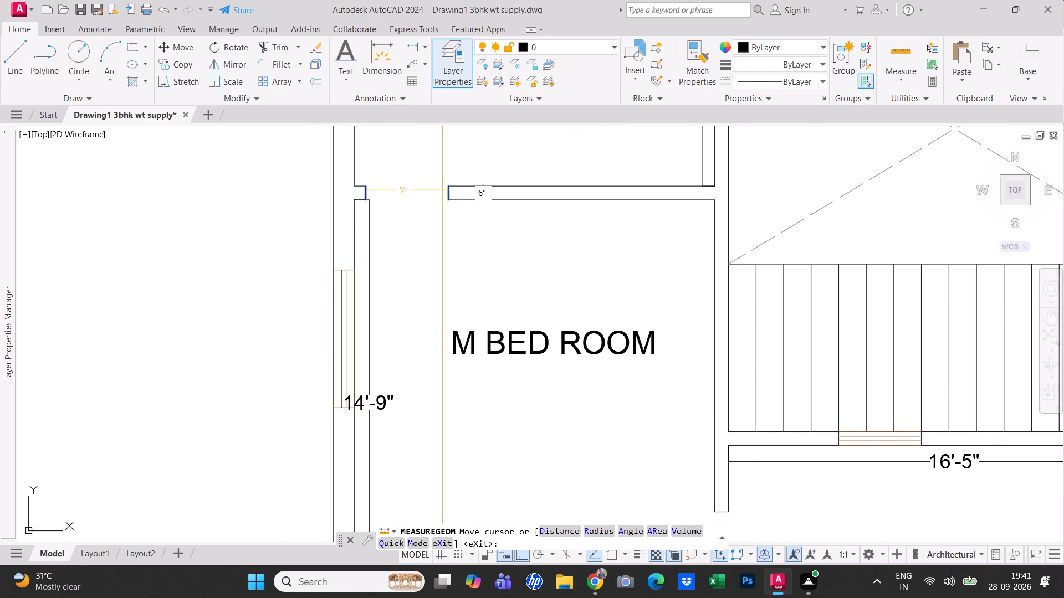
{"action": "key", "text": "Escape"}
Copy the two jamb lines of the doorway between M BED ROOM and WASH ROOM into the empty area west of the plan.
{"action": "left_click", "coordinate": [447, 193]}
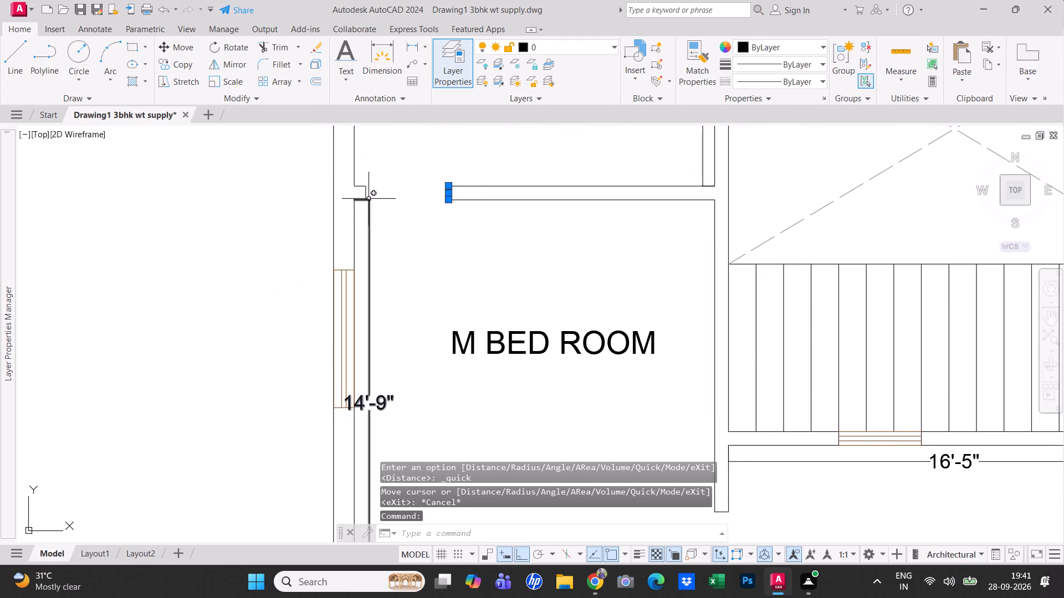
{"action": "left_click", "coordinate": [366, 193]}
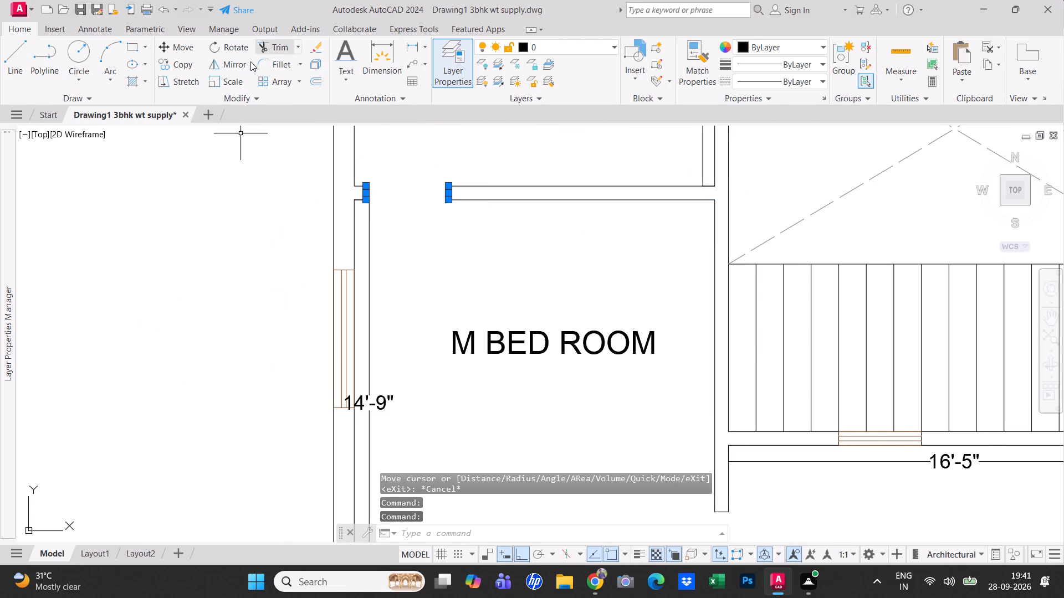
{"action": "left_click", "coordinate": [180, 60]}
{"action": "left_click", "coordinate": [229, 145]}
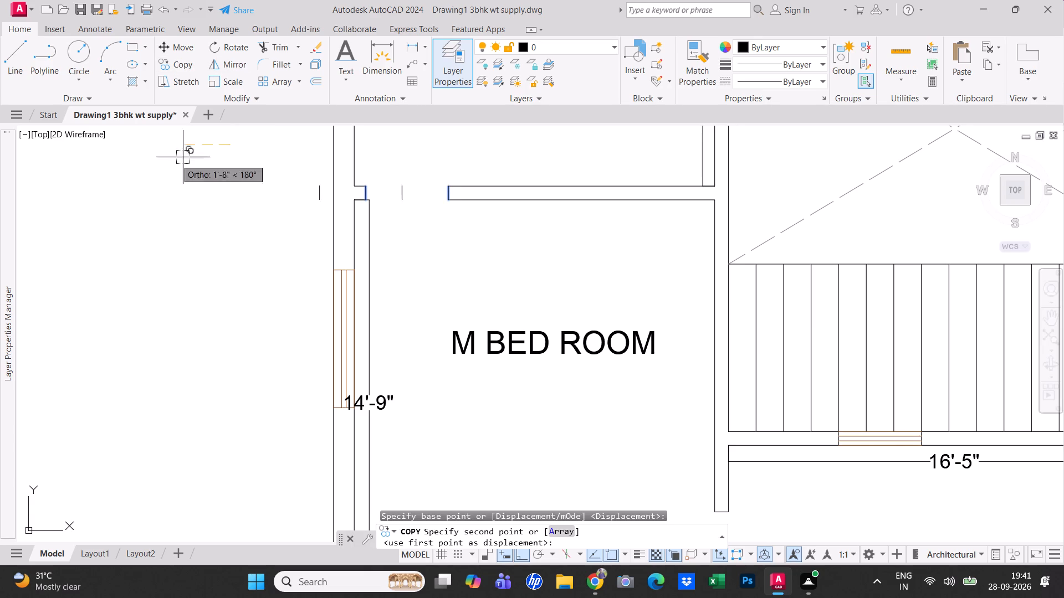
{"action": "middle_click_drag", "start_coordinate": [74, 191], "coordinate": [358, 215]}
{"action": "left_click", "coordinate": [272, 241]}
{"action": "key", "text": "Escape"}
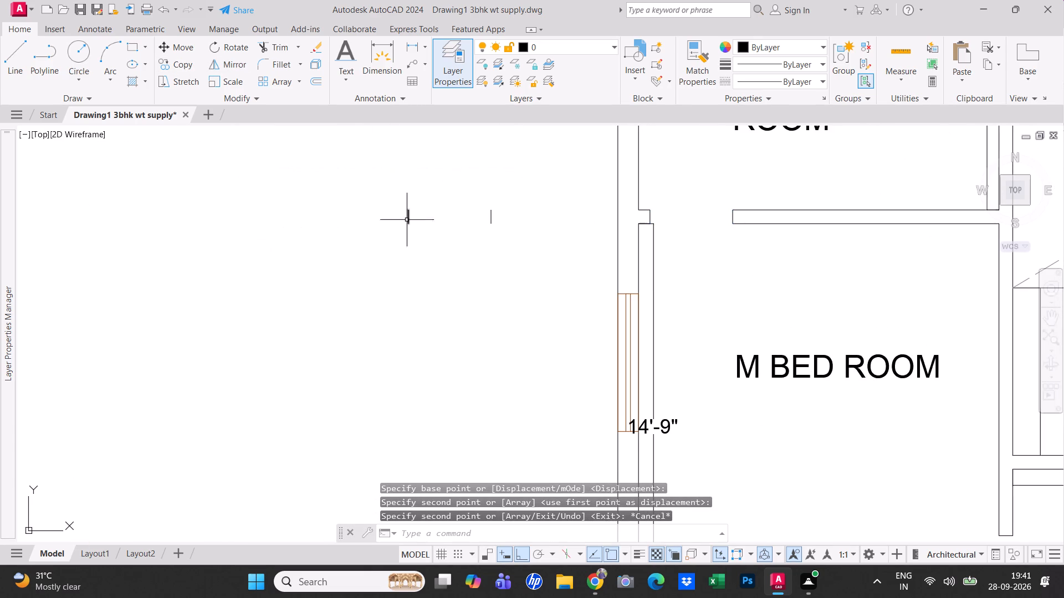
Draw a 3' horizontal line joining the lower ends of the two copied jamb lines.
{"action": "scroll", "coordinate": [395, 250], "scroll_direction": "down", "scroll_amount": 2}
{"action": "scroll", "coordinate": [429, 233], "scroll_direction": "up", "scroll_amount": 3}
{"action": "middle_click_drag", "start_coordinate": [426, 227], "coordinate": [476, 242]}
{"action": "key", "text": "Escape"}
{"action": "scroll", "coordinate": [424, 256], "scroll_direction": "down", "scroll_amount": 1}
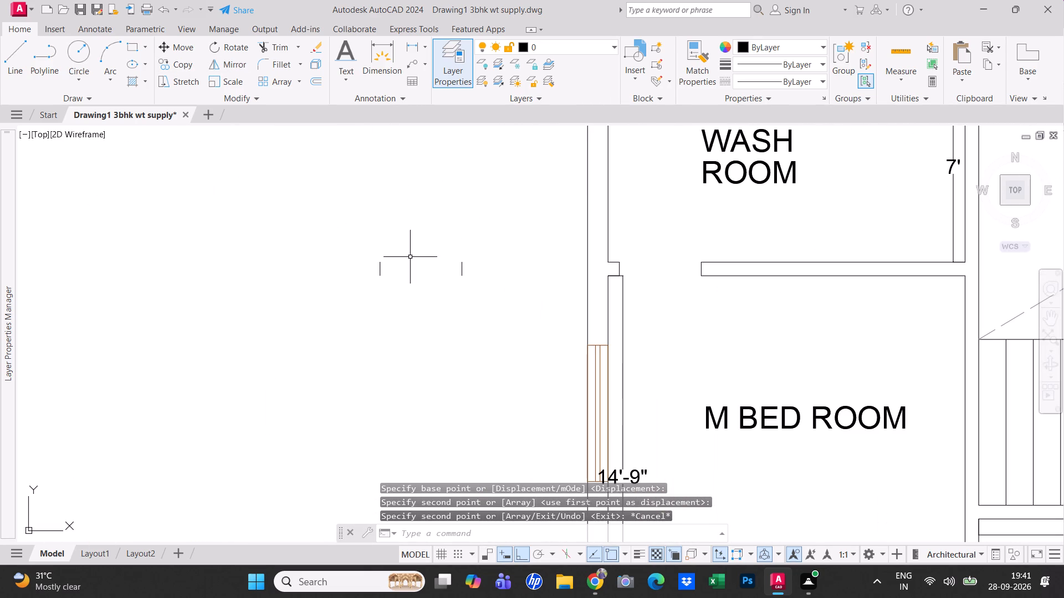
{"action": "scroll", "coordinate": [415, 279], "scroll_direction": "up", "scroll_amount": 1}
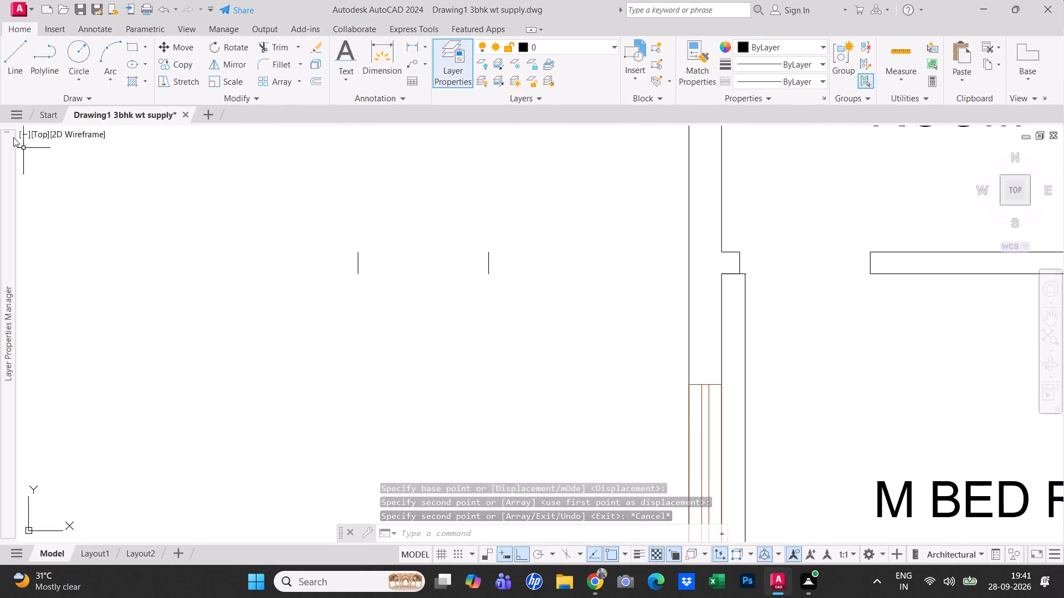
{"action": "left_click", "coordinate": [10, 75]}
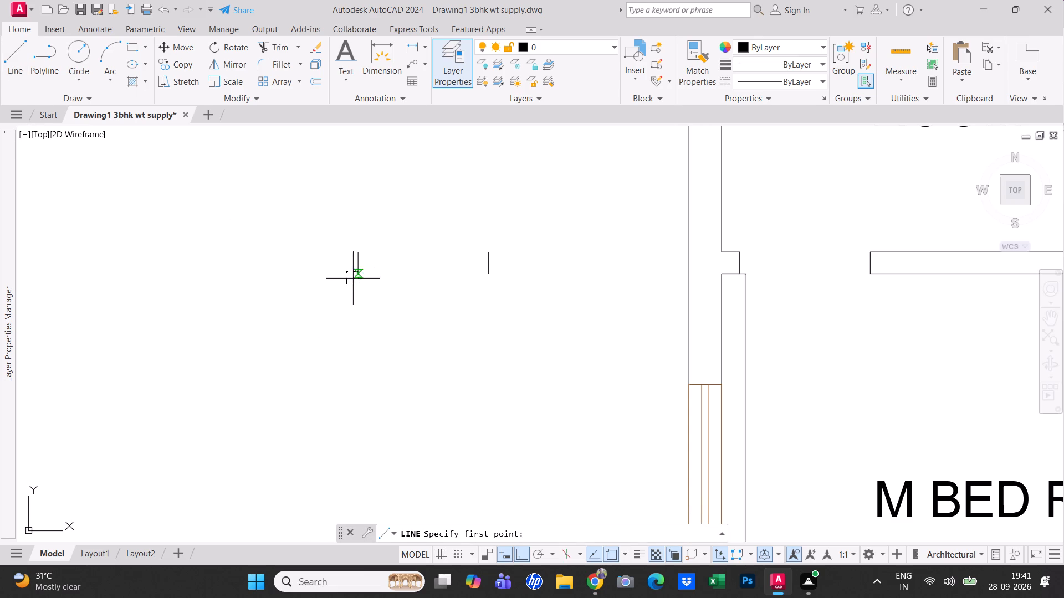
{"action": "left_click", "coordinate": [356, 275]}
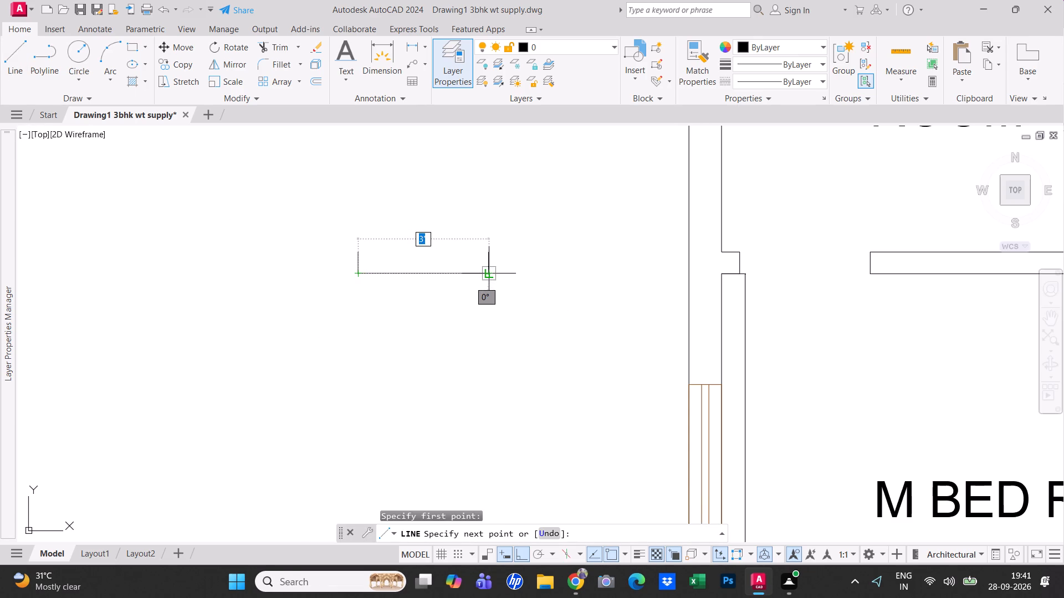
{"action": "left_click", "coordinate": [489, 276]}
{"action": "key", "text": "Escape"}
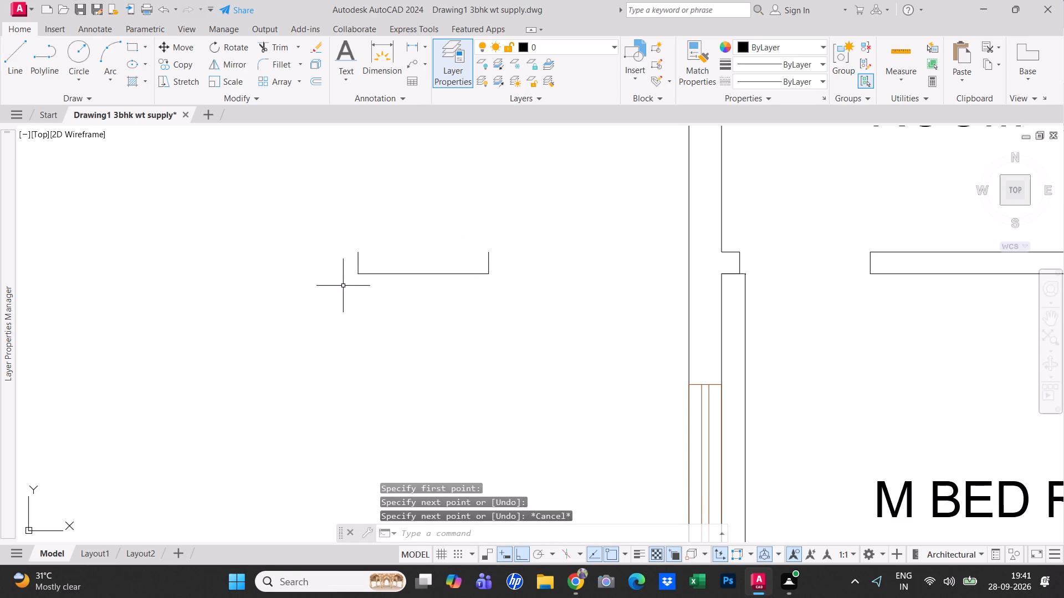
Draw a 3' vertical line upward from the west end of the horizontal line for the door leaf.
{"action": "right_click", "coordinate": [344, 286]}
{"action": "left_click", "coordinate": [377, 291]}
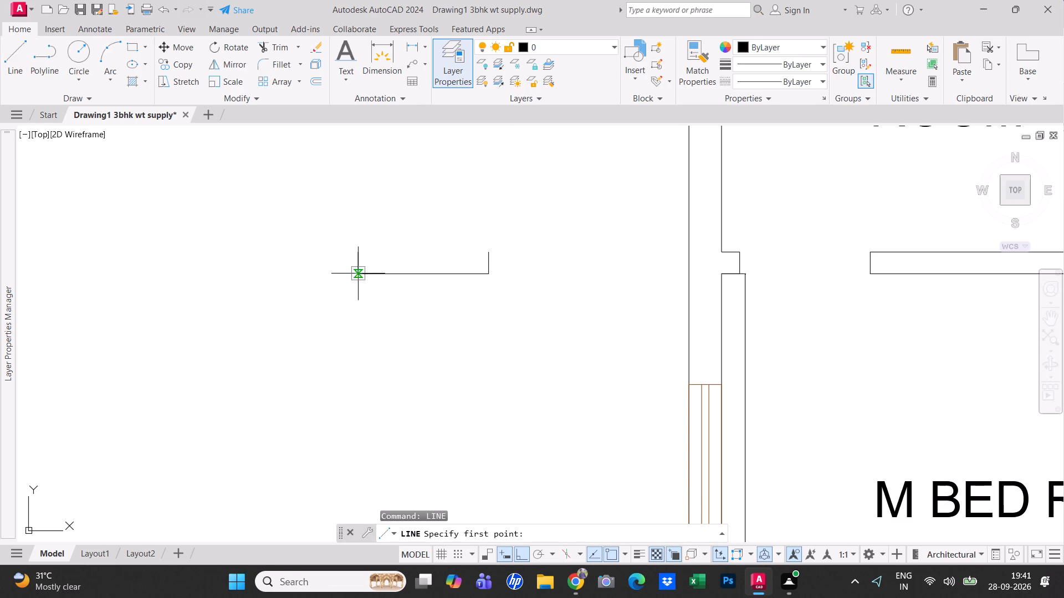
{"action": "left_click", "coordinate": [360, 275]}
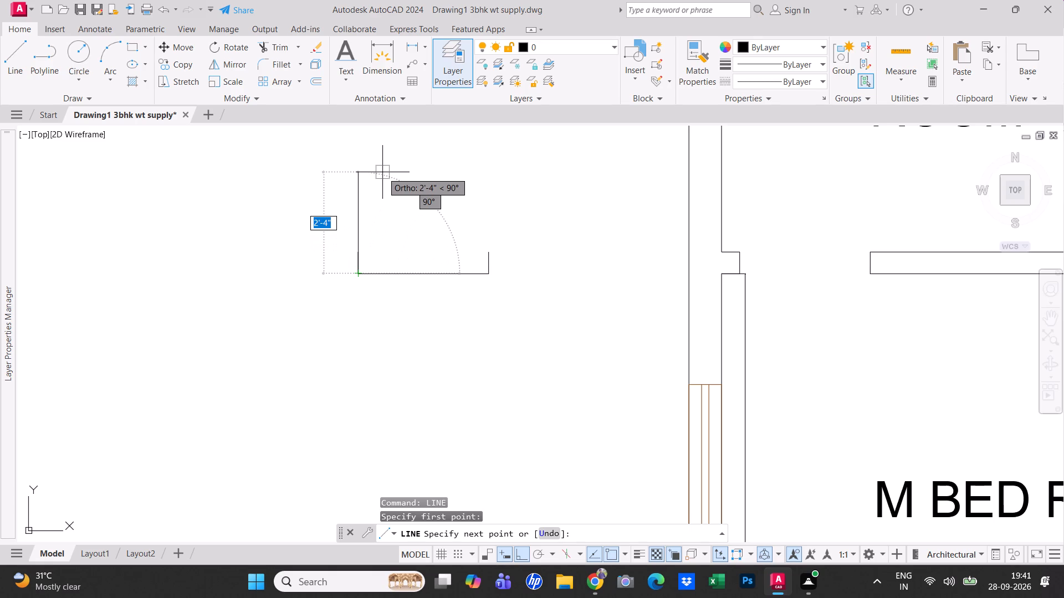
{"action": "type", "text": "3'"}
{"action": "key", "text": "Return"}
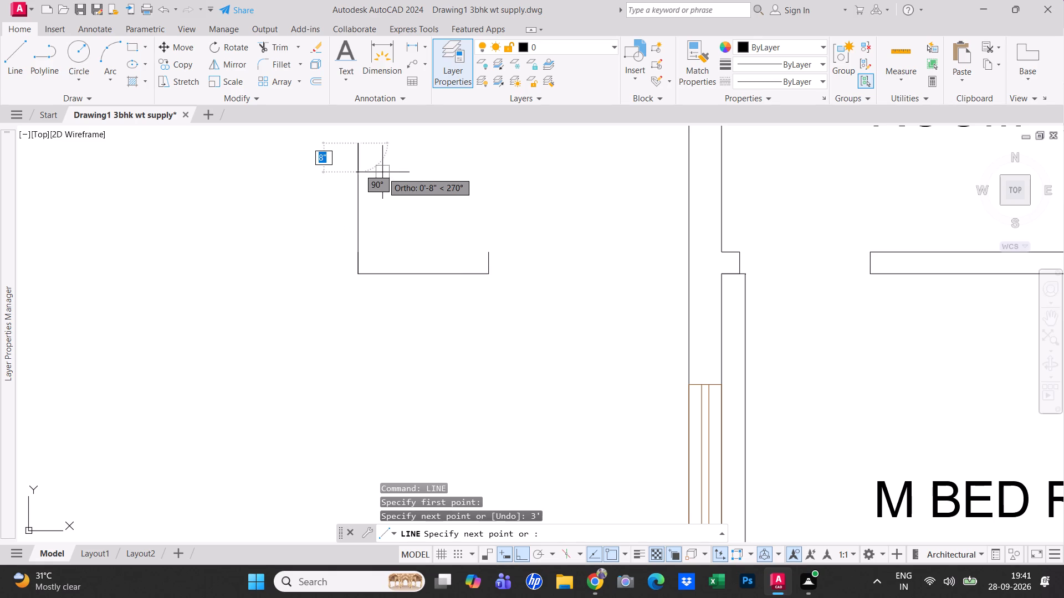
{"action": "key", "text": "Escape"}
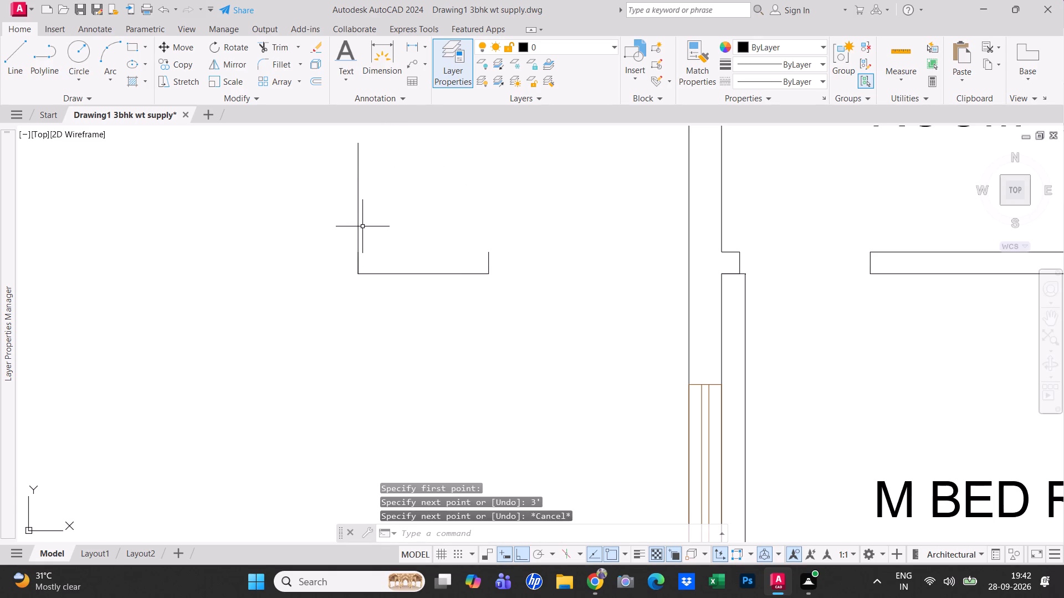
Move the horizontal and vertical door lines a short distance west, clear of the copied jamb lines.
{"action": "left_click", "coordinate": [385, 273]}
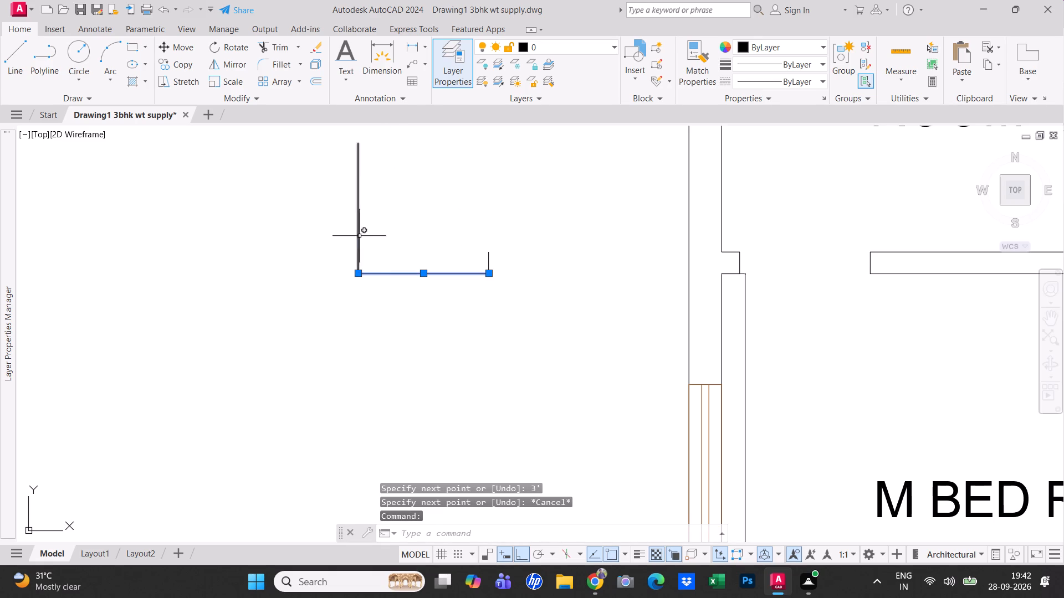
{"action": "left_click", "coordinate": [359, 236]}
{"action": "left_click", "coordinate": [162, 43]}
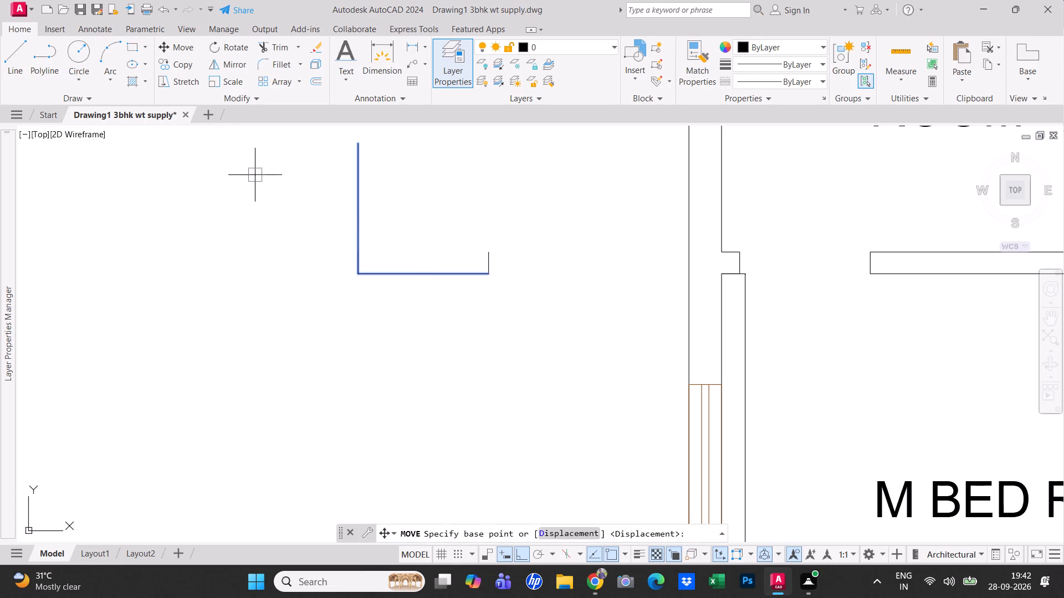
{"action": "left_click", "coordinate": [255, 175]}
{"action": "left_click", "coordinate": [181, 185]}
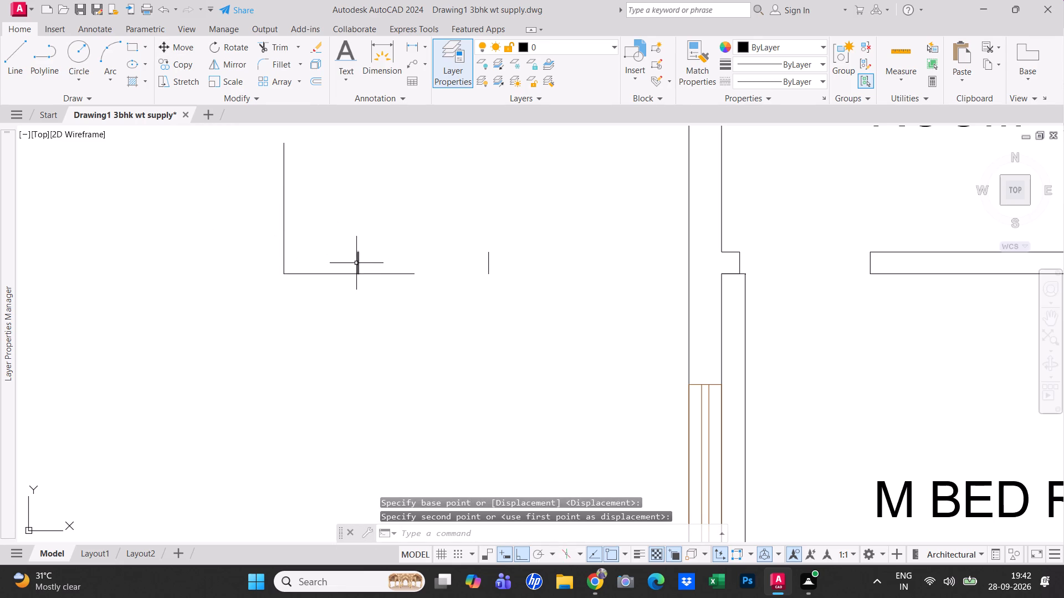
Erase the two copied jamb lines.
{"action": "left_click", "coordinate": [359, 263]}
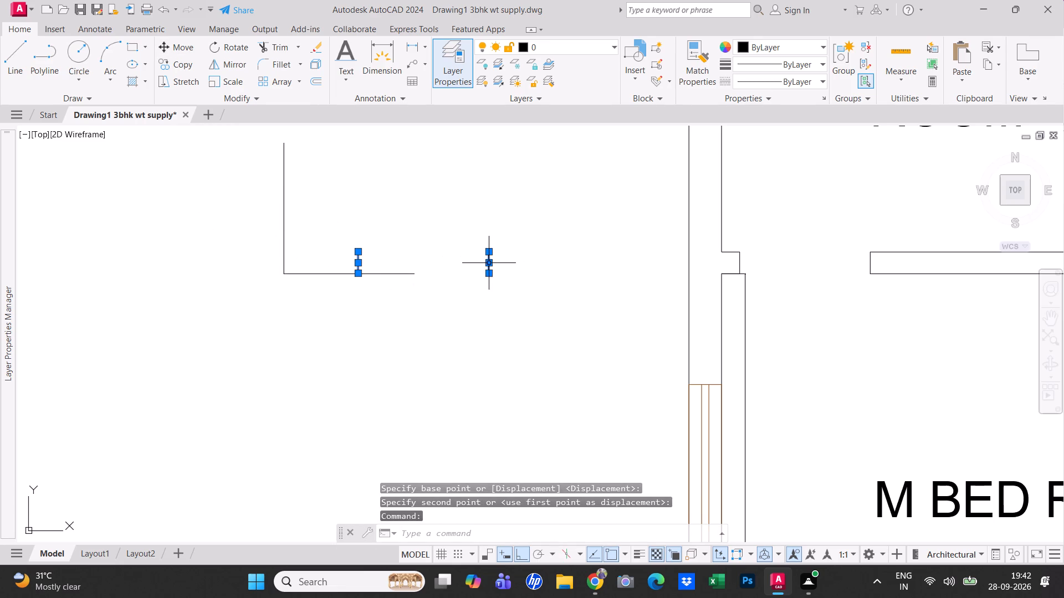
{"action": "left_click", "coordinate": [488, 264]}
{"action": "key", "text": "e"}
{"action": "key", "text": "space"}
{"action": "key", "text": "Escape"}
Offset the vertical door line 1" to the west to give the door leaf its thickness.
{"action": "middle_click_drag", "start_coordinate": [381, 281], "coordinate": [422, 321]}
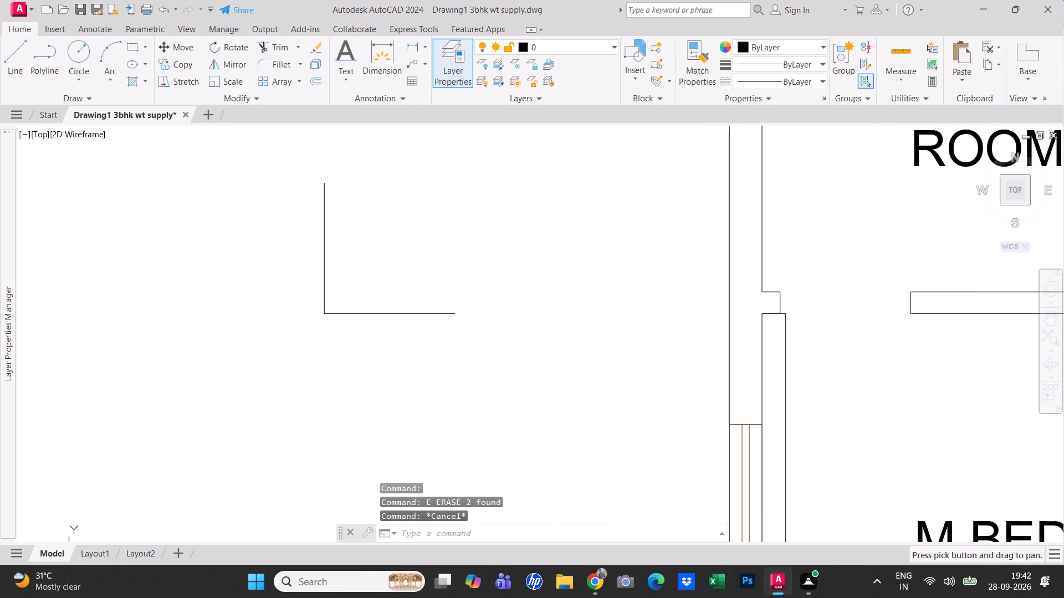
{"action": "type", "text": "O"}
{"action": "key", "text": "space"}
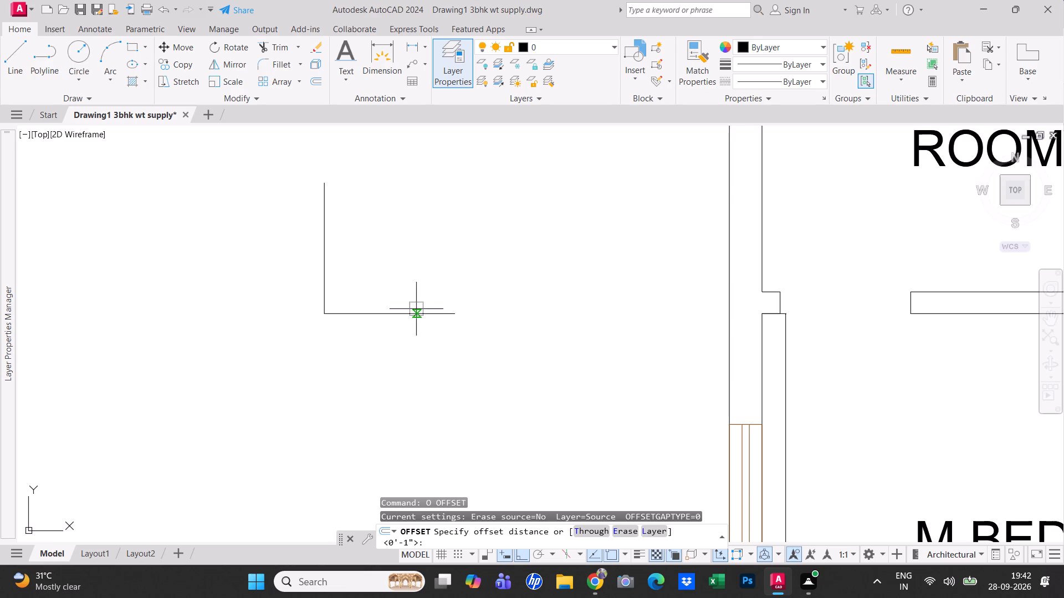
{"action": "type", "text": "1\""}
{"action": "key", "text": "Return"}
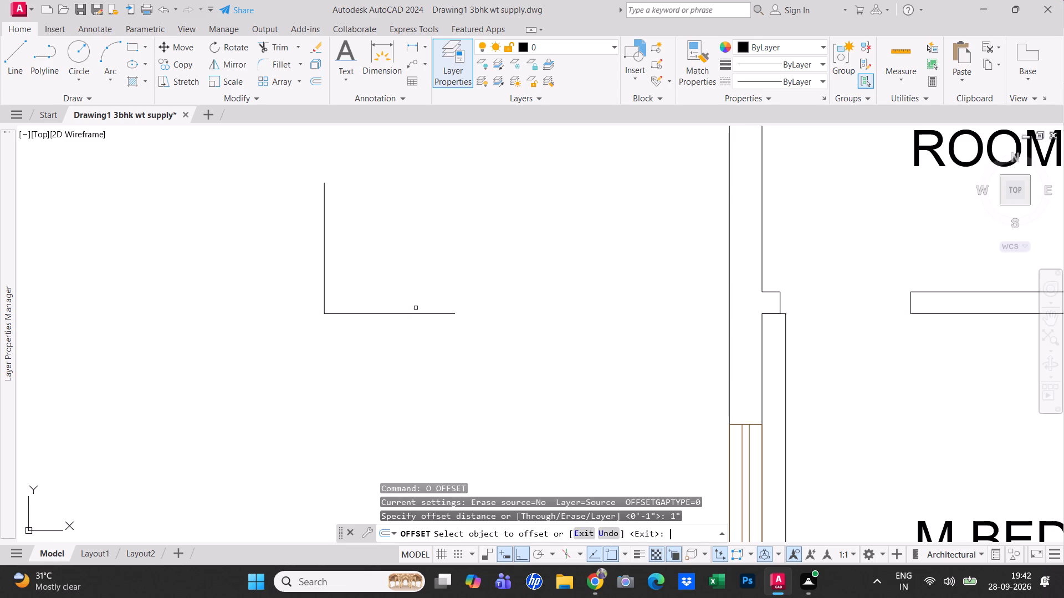
{"action": "left_click", "coordinate": [325, 288]}
{"action": "left_click", "coordinate": [301, 287]}
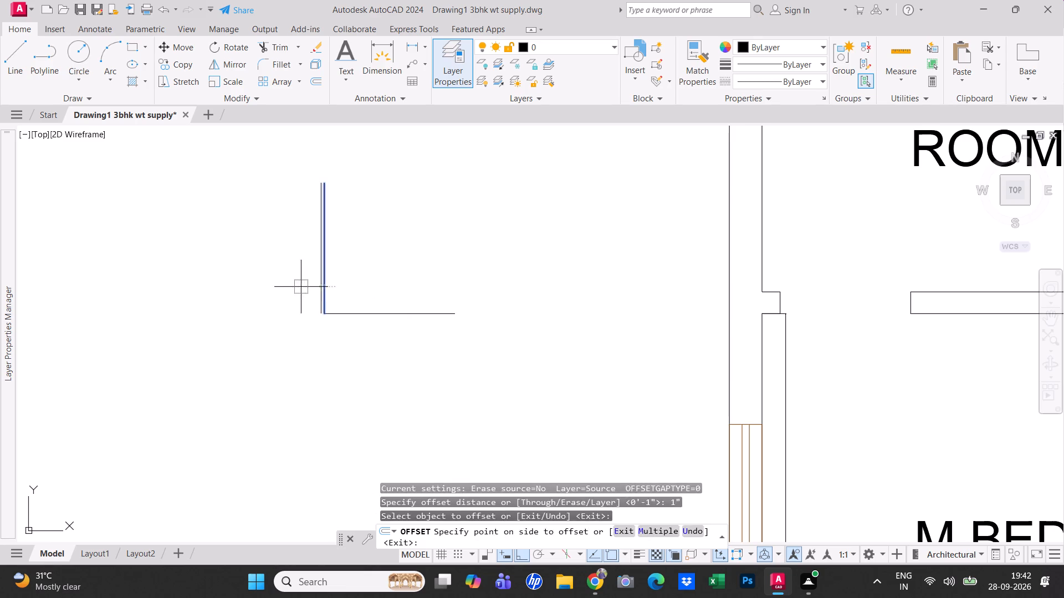
{"action": "key", "text": "Escape"}
Stretch the west end of the horizontal line to the lower end of the offset door leaf line.
{"action": "scroll", "coordinate": [310, 318], "scroll_direction": "up", "scroll_amount": 2}
{"action": "left_click", "coordinate": [351, 308]}
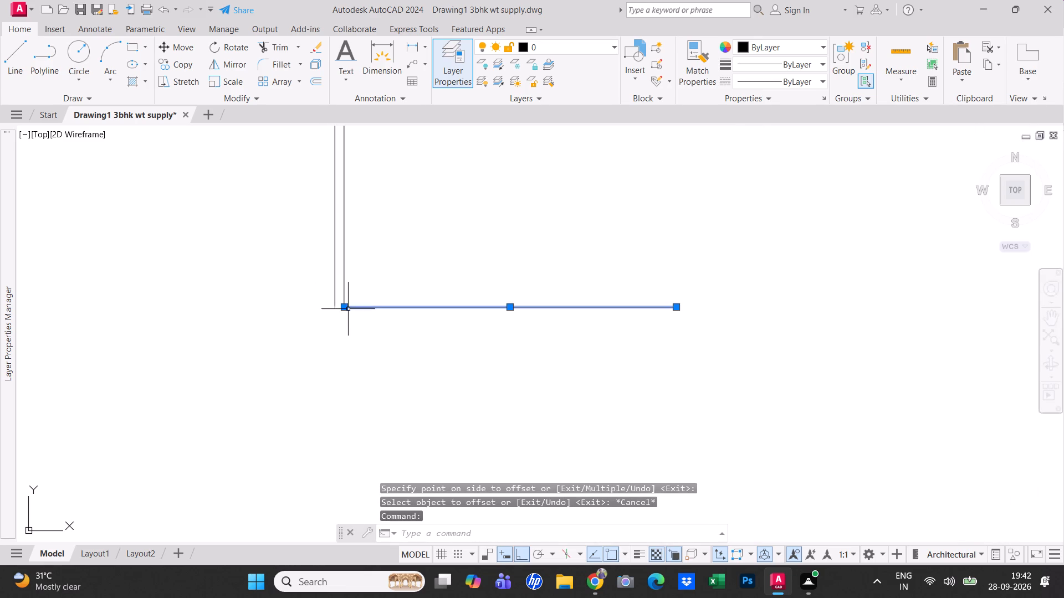
{"action": "left_click", "coordinate": [344, 309]}
{"action": "left_click", "coordinate": [336, 307]}
{"action": "key", "text": "Escape"}
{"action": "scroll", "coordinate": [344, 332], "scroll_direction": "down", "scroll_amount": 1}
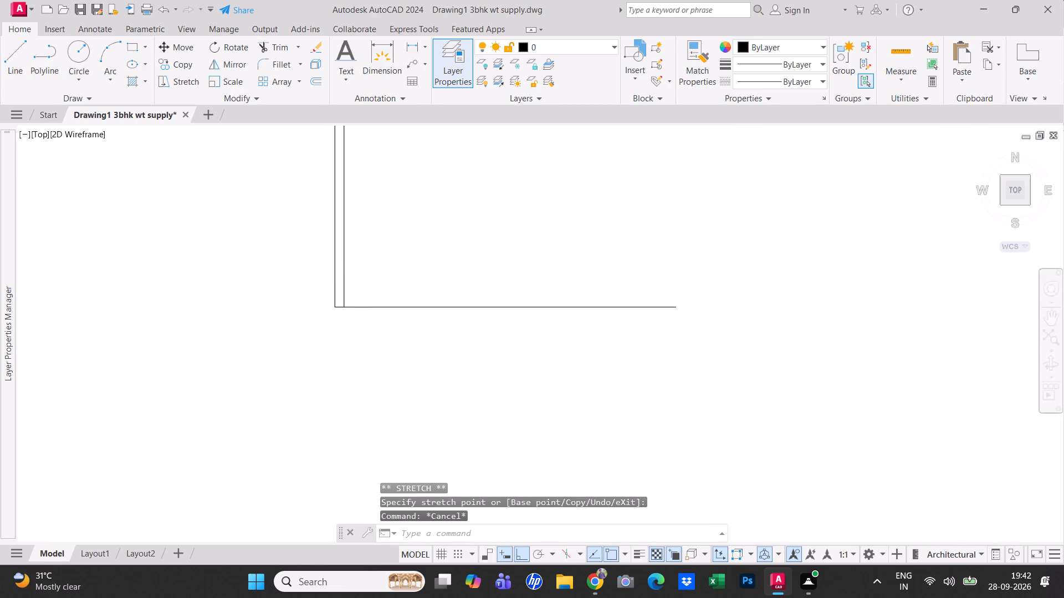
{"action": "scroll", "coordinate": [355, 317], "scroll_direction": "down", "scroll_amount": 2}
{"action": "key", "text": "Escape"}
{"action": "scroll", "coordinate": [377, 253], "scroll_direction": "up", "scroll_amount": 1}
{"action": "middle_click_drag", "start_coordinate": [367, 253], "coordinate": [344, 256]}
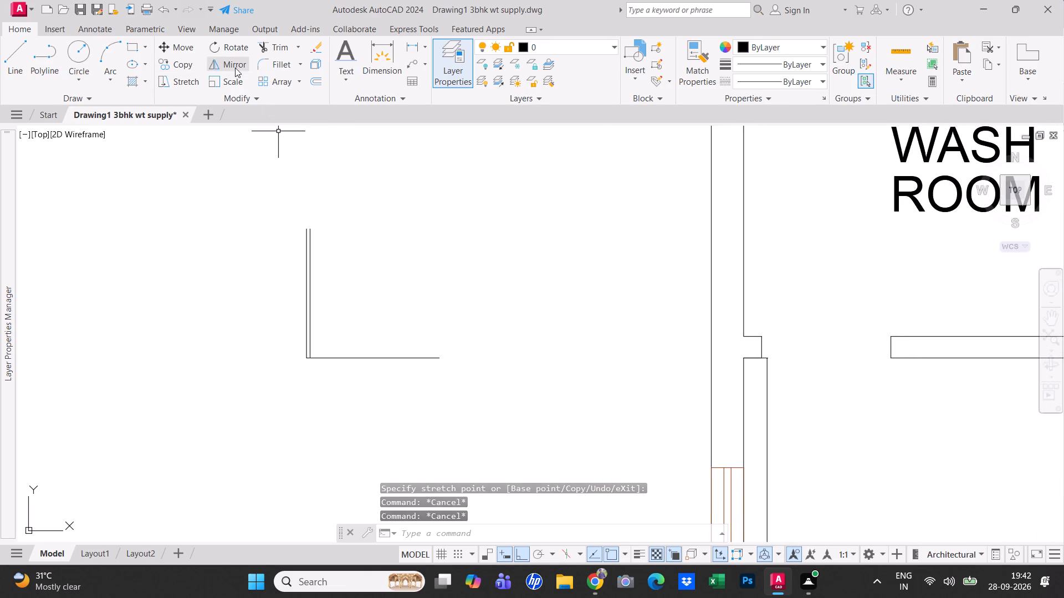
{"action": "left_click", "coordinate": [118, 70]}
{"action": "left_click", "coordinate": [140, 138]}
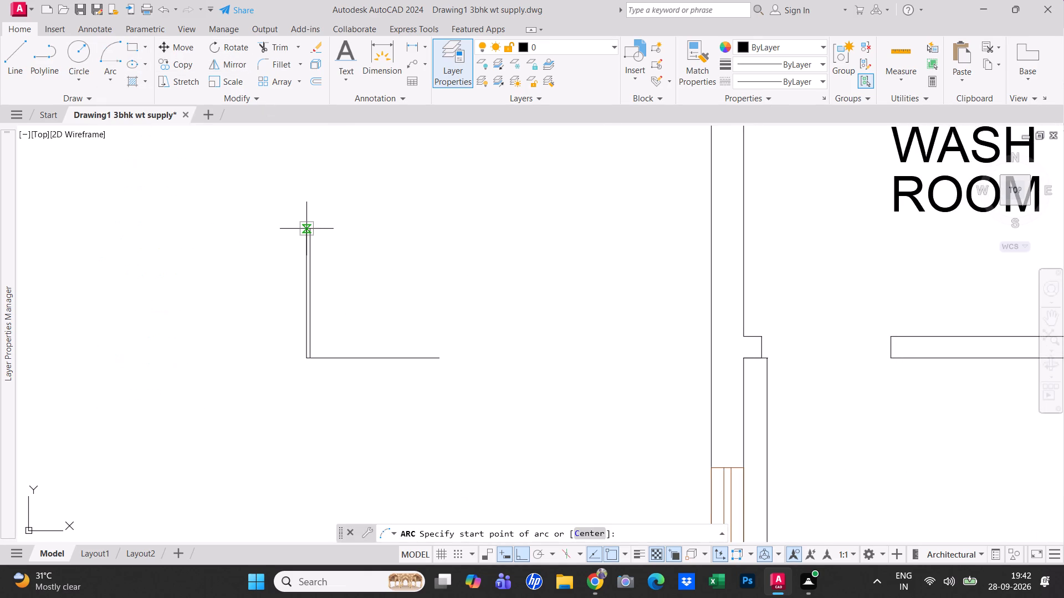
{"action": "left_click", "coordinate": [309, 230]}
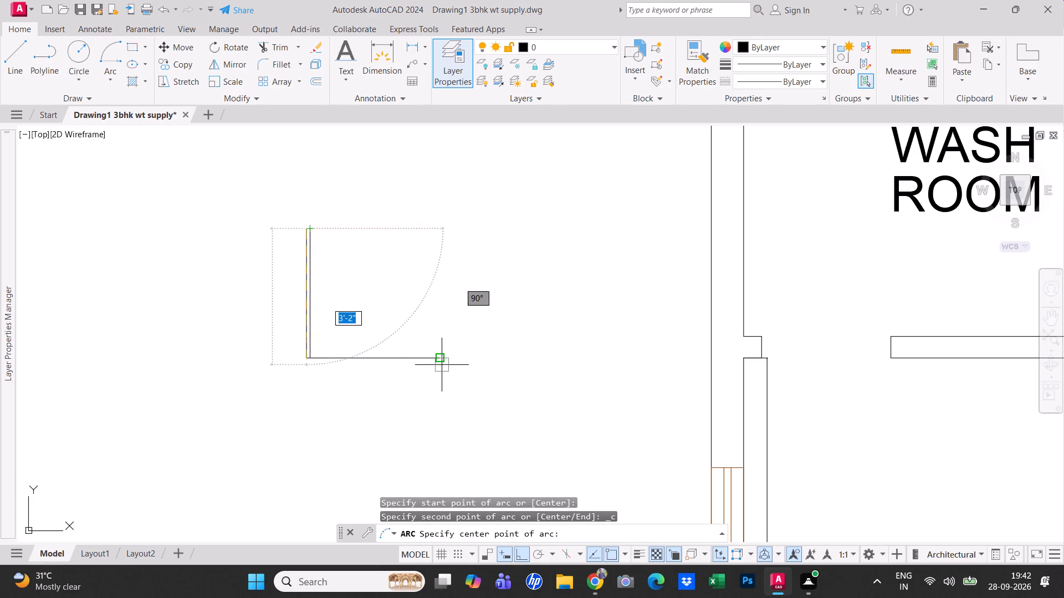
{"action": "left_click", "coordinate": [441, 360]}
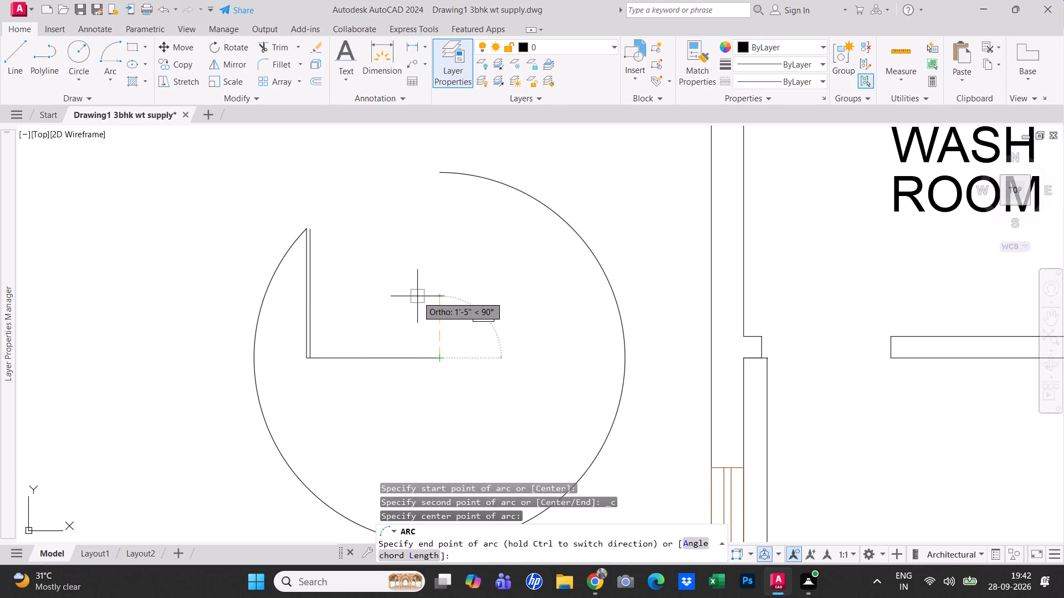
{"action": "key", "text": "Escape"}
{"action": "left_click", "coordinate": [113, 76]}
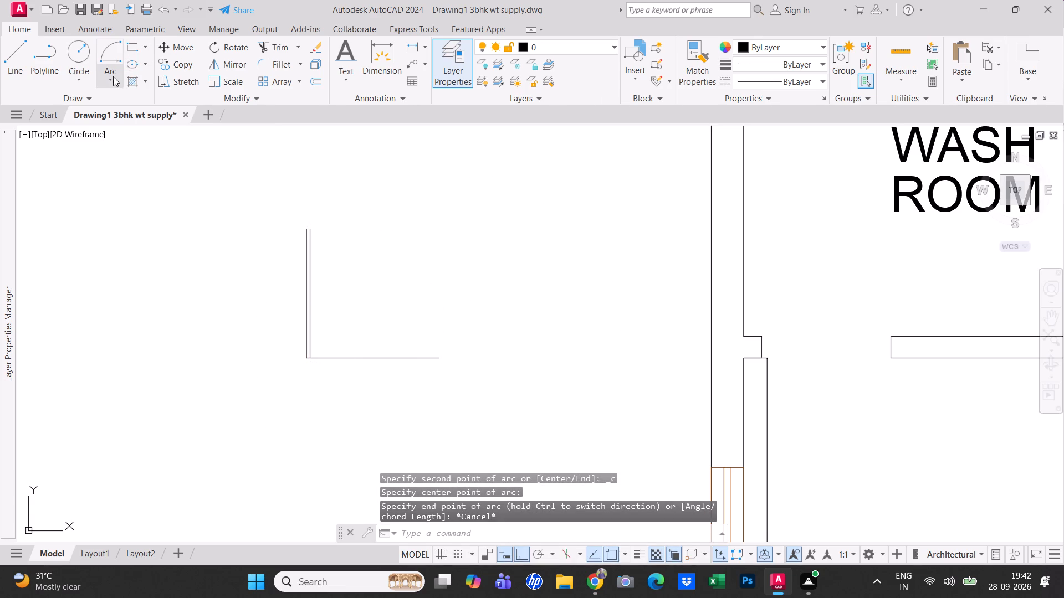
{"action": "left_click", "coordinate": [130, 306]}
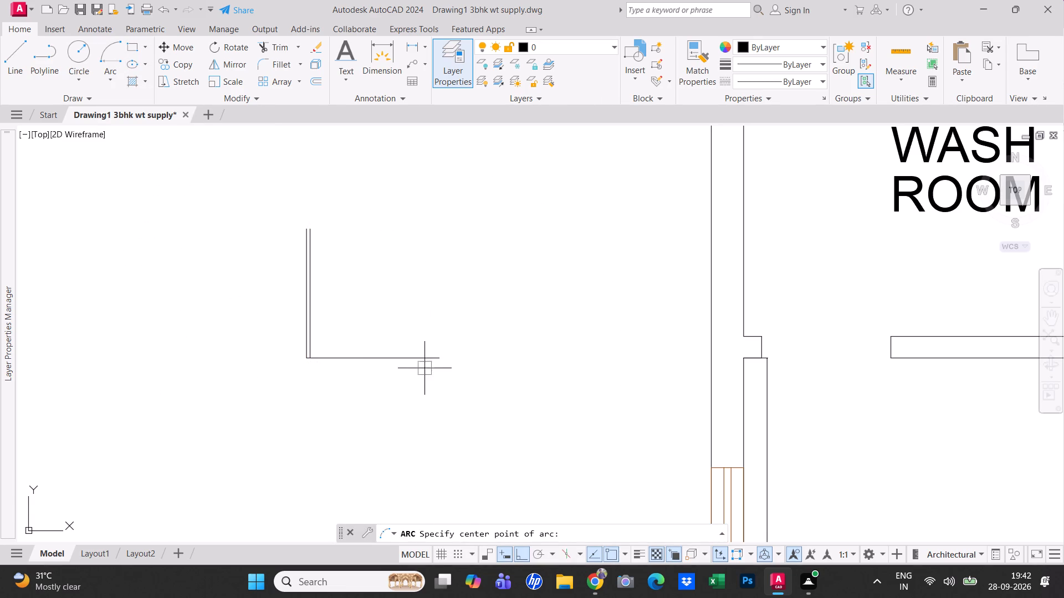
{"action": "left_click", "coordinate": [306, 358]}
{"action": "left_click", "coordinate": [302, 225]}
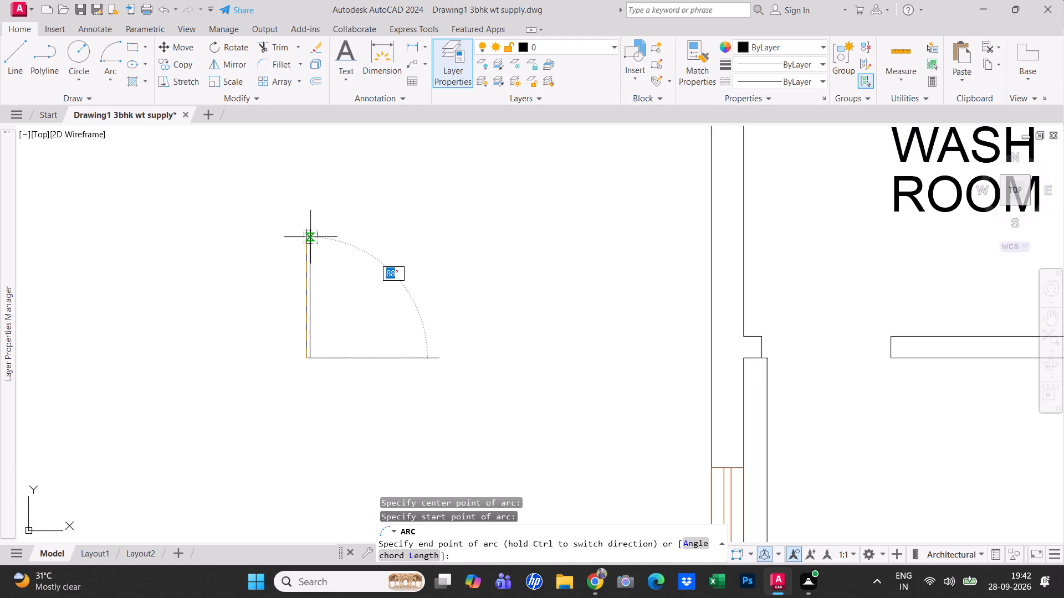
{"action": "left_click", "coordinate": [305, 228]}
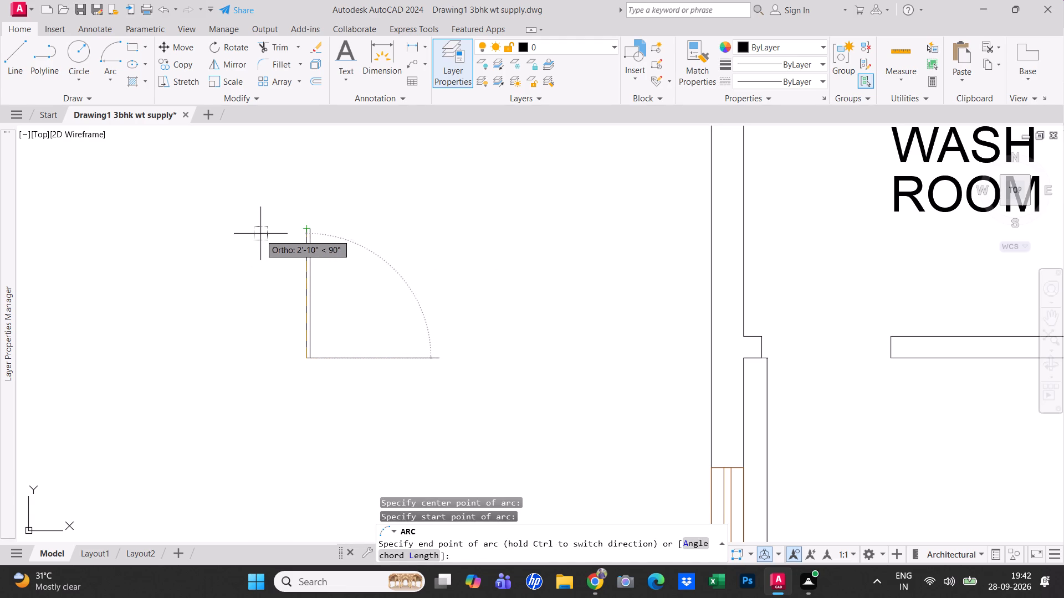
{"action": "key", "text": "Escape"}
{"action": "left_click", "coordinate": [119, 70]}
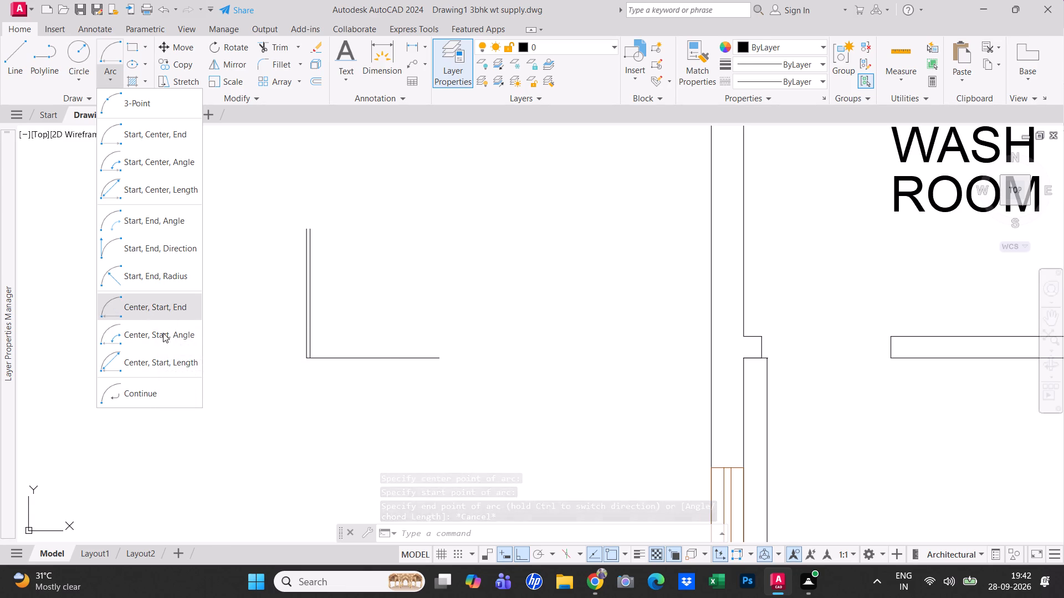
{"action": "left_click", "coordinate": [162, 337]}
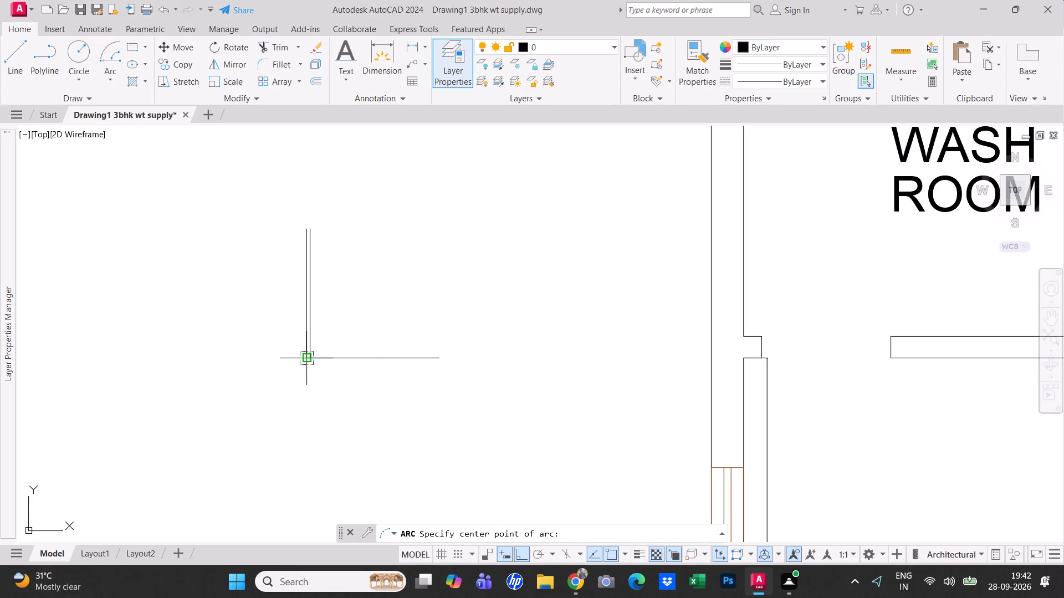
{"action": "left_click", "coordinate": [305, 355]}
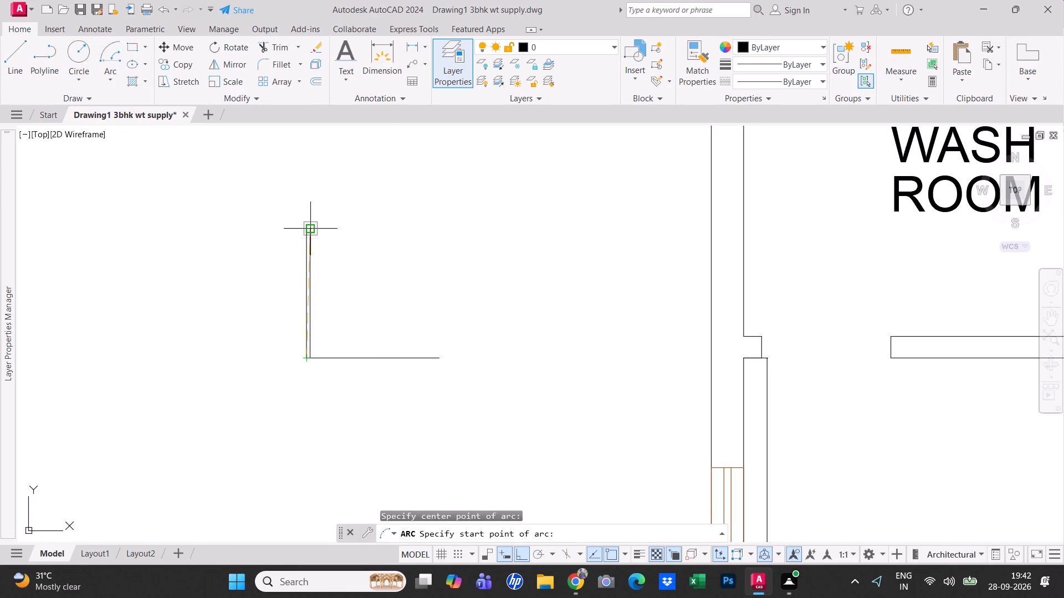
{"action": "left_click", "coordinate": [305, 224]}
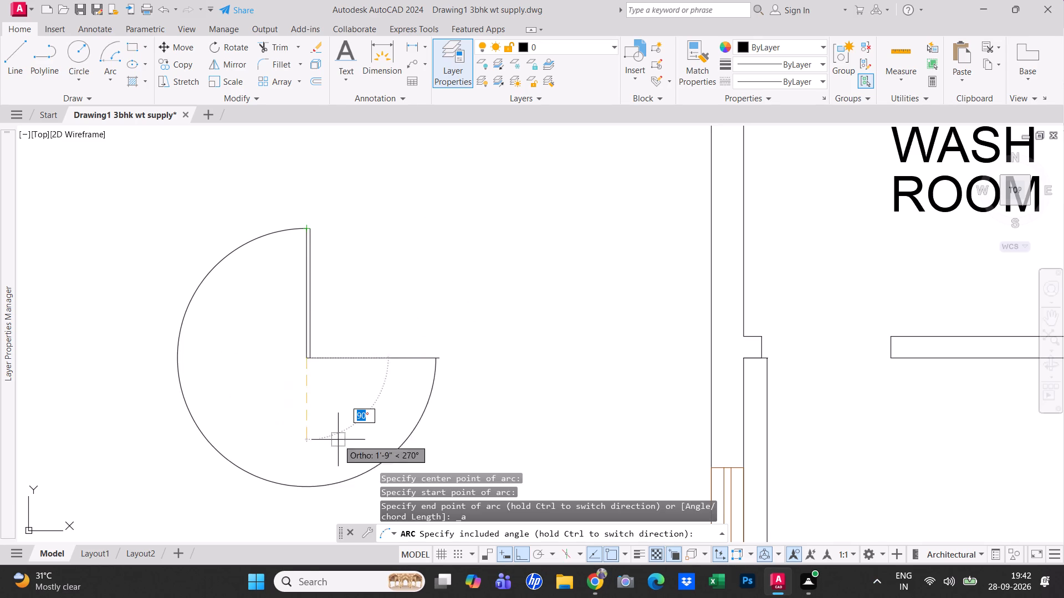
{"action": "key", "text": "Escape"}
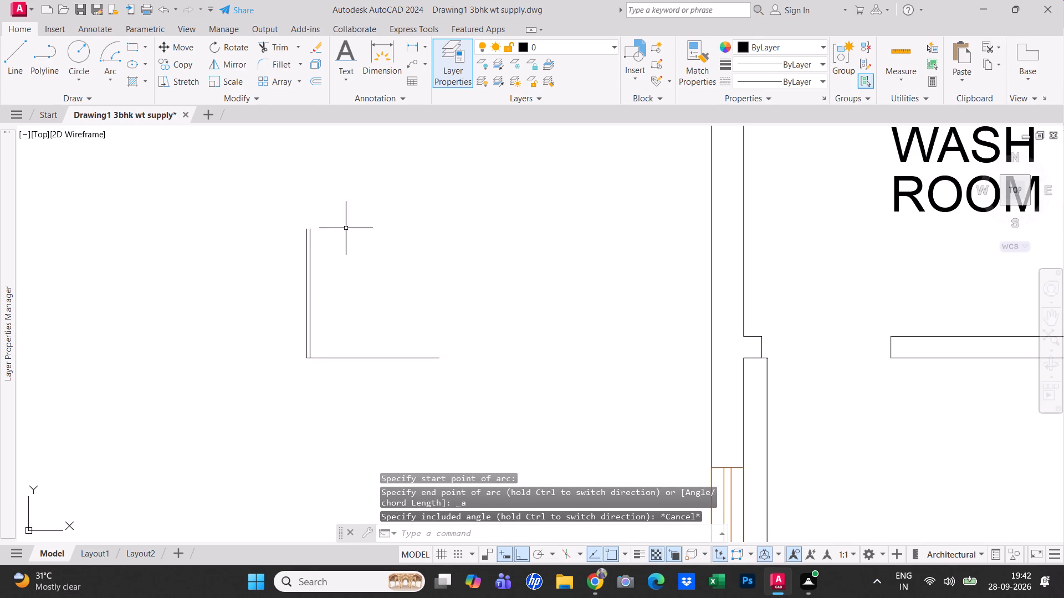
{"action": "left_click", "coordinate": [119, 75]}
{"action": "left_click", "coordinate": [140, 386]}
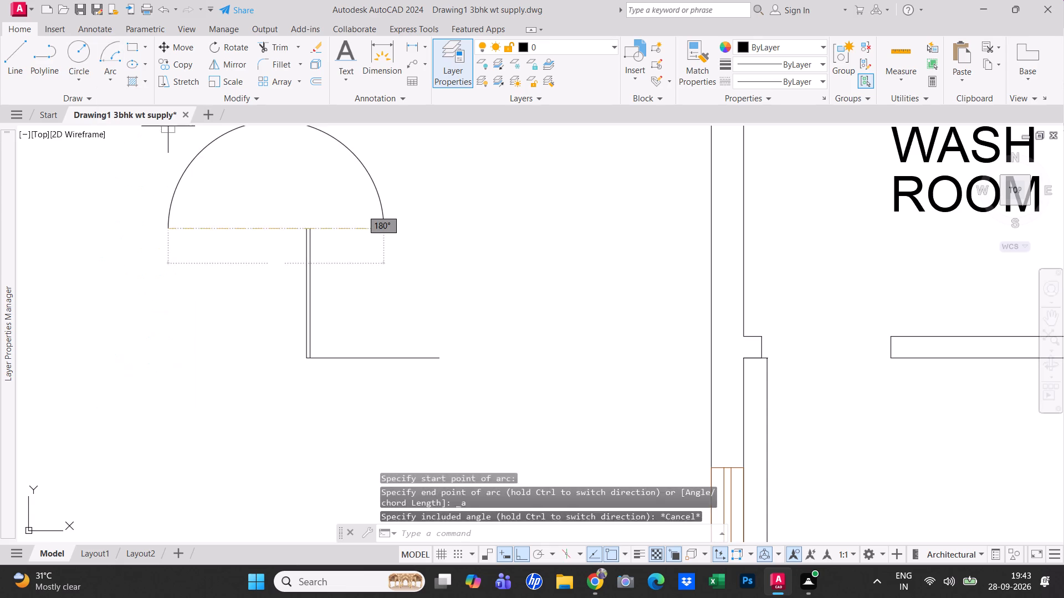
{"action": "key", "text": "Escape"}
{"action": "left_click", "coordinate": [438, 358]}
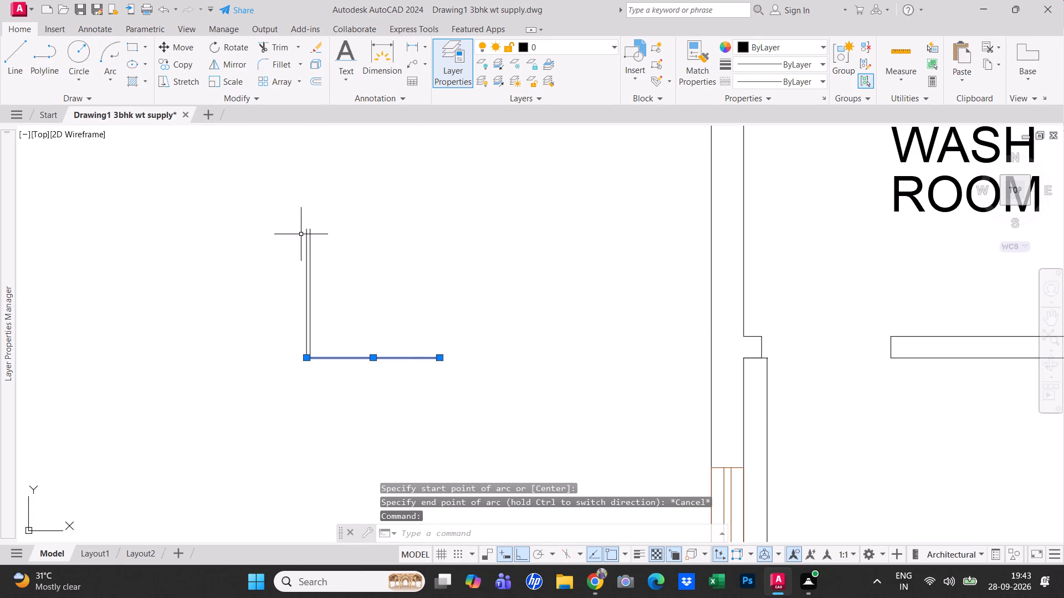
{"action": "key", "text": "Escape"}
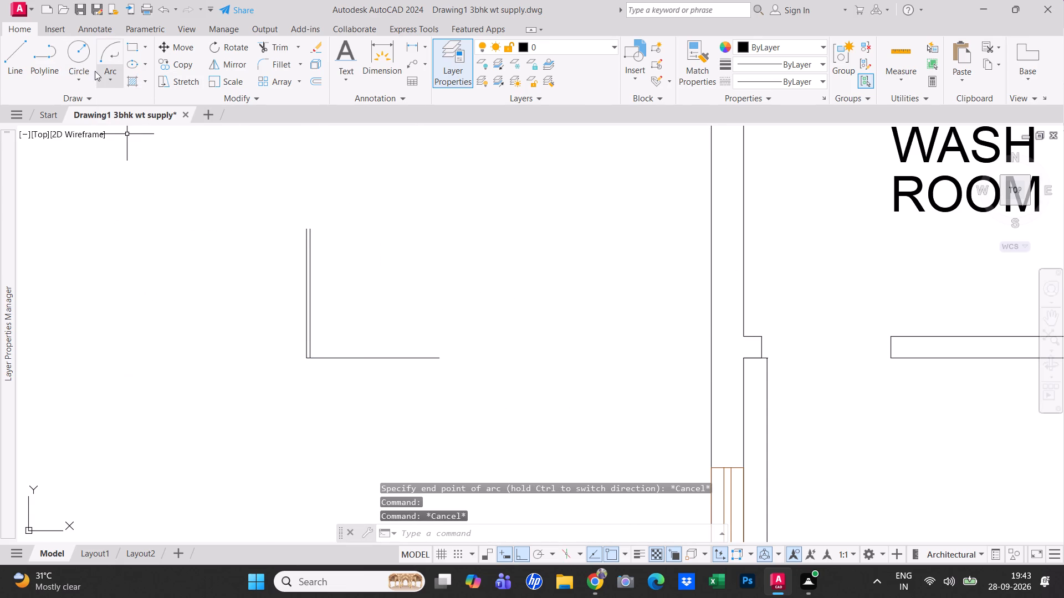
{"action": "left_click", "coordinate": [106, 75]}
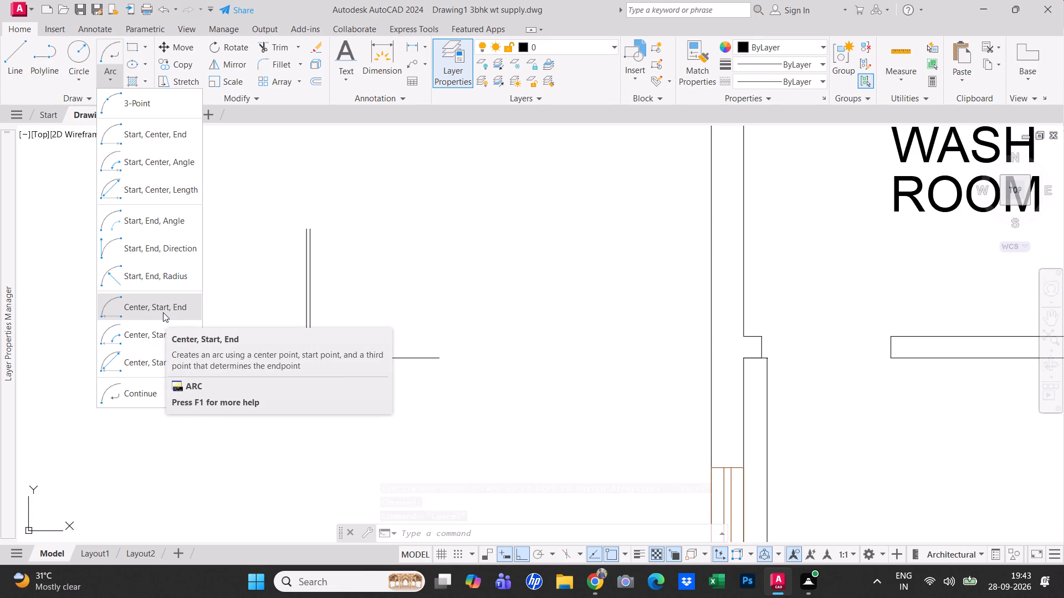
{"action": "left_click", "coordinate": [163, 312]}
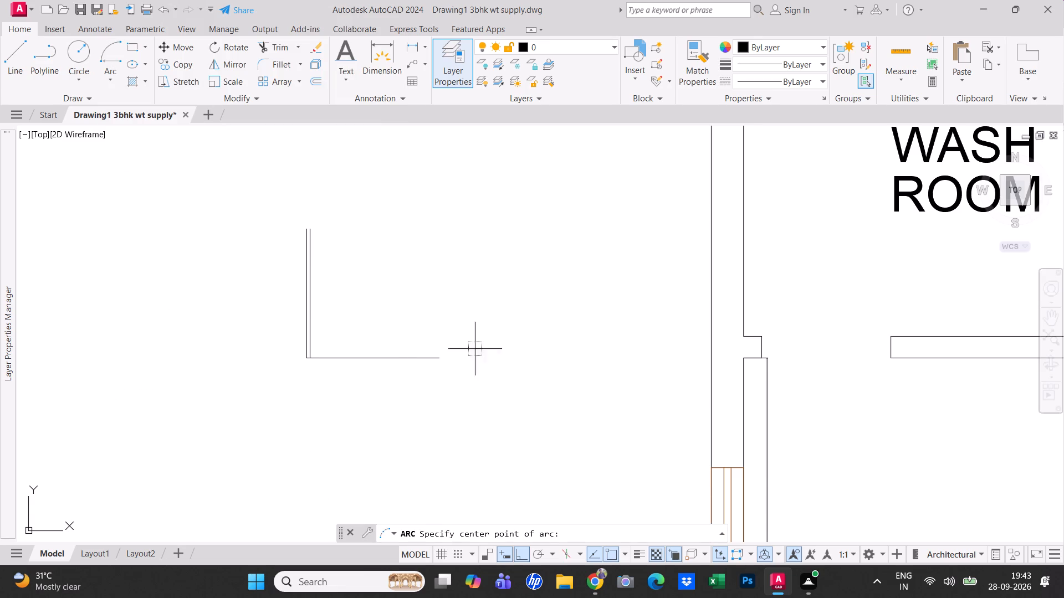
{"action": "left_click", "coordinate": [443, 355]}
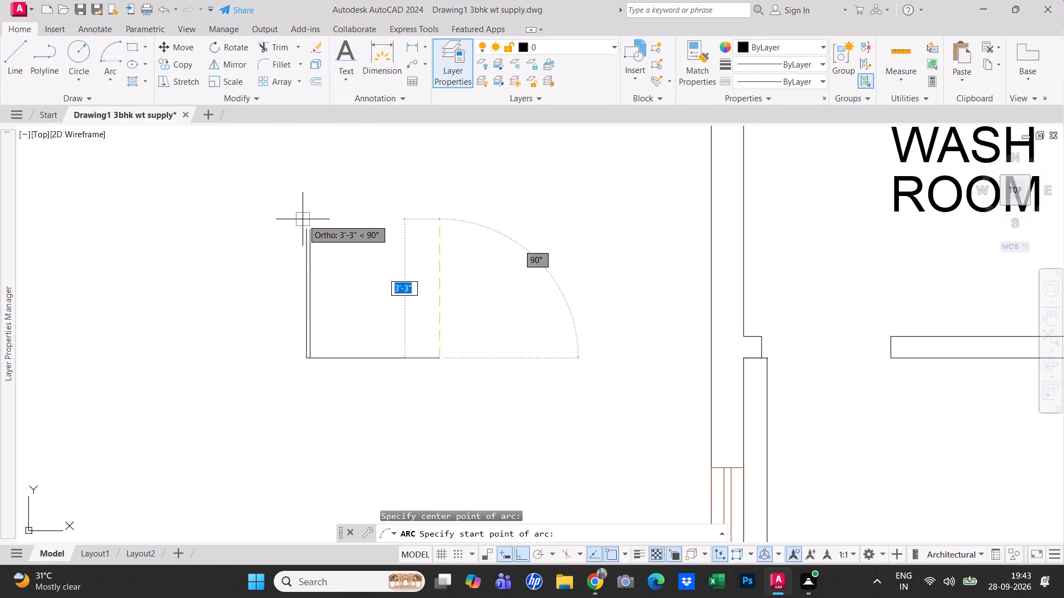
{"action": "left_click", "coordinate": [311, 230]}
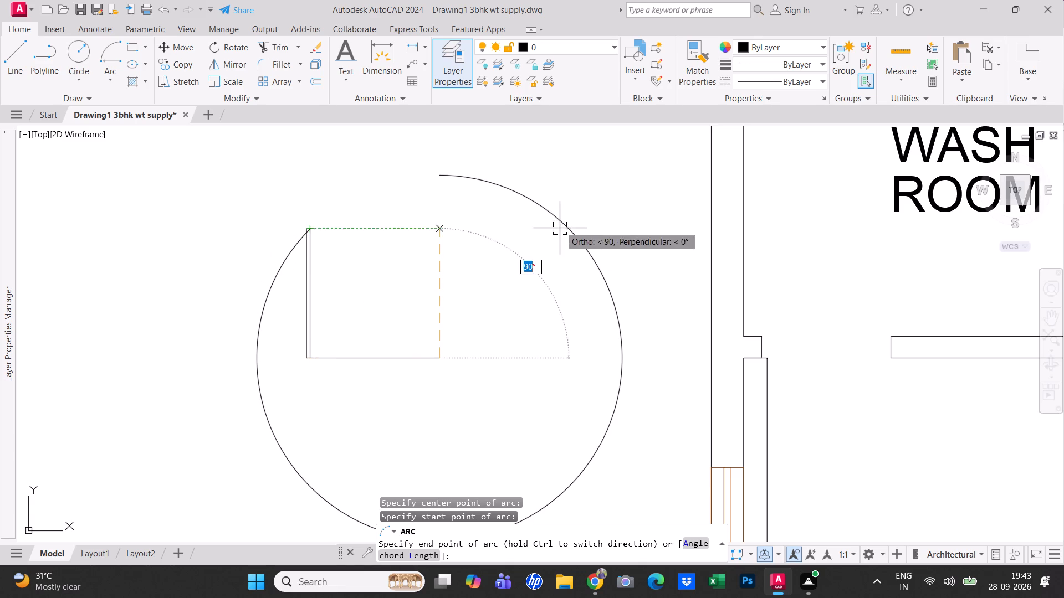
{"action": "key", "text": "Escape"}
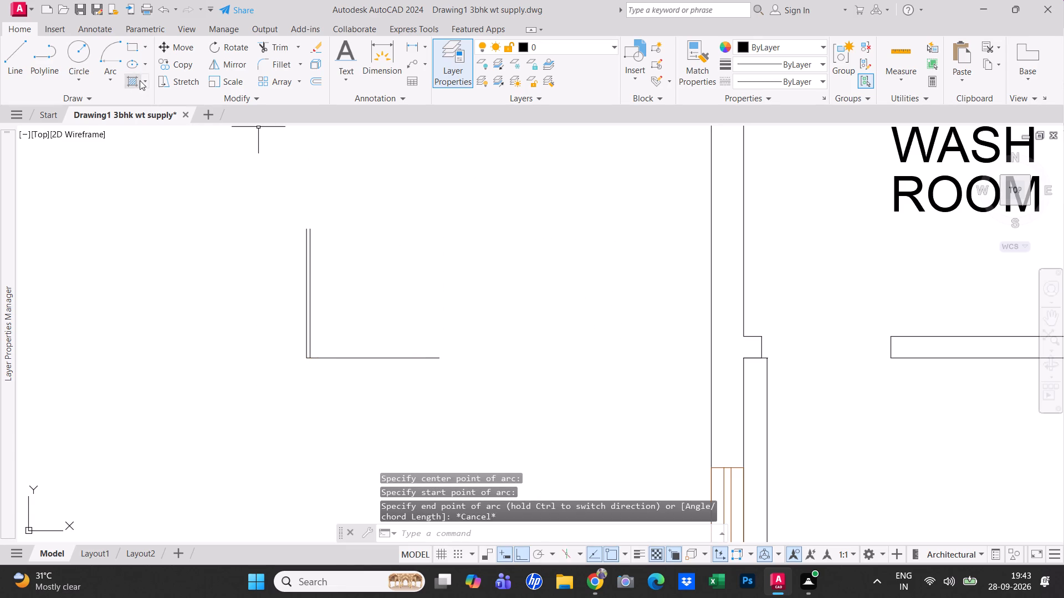
Draw a three-point arc from the top of the inner door leaf line through the horizontal line's east end, ending west of the leaf.
{"action": "left_click", "coordinate": [100, 83]}
{"action": "left_click", "coordinate": [156, 102]}
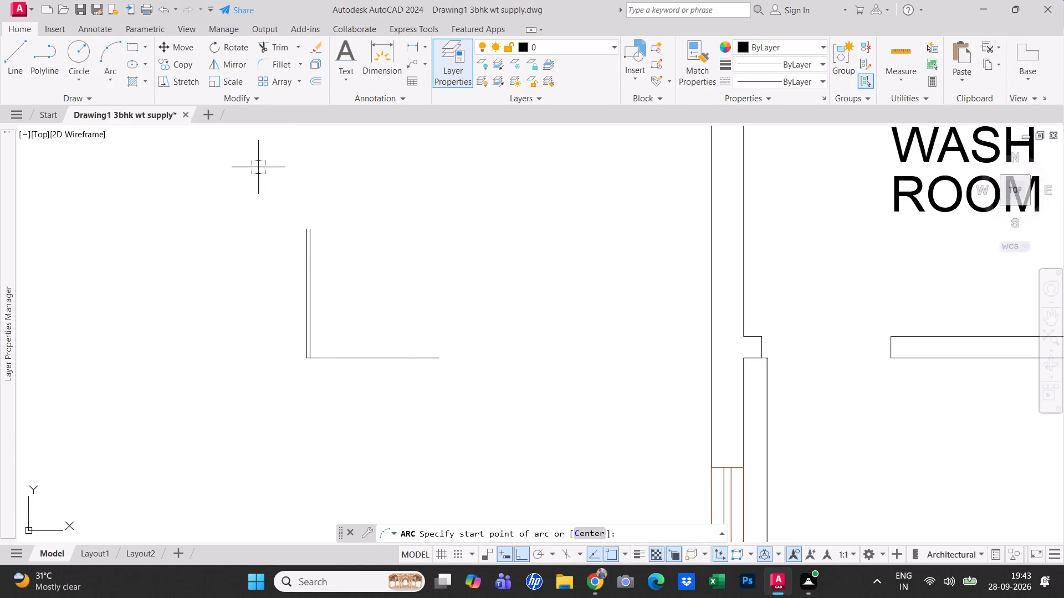
{"action": "scroll", "coordinate": [295, 215], "scroll_direction": "up", "scroll_amount": 1}
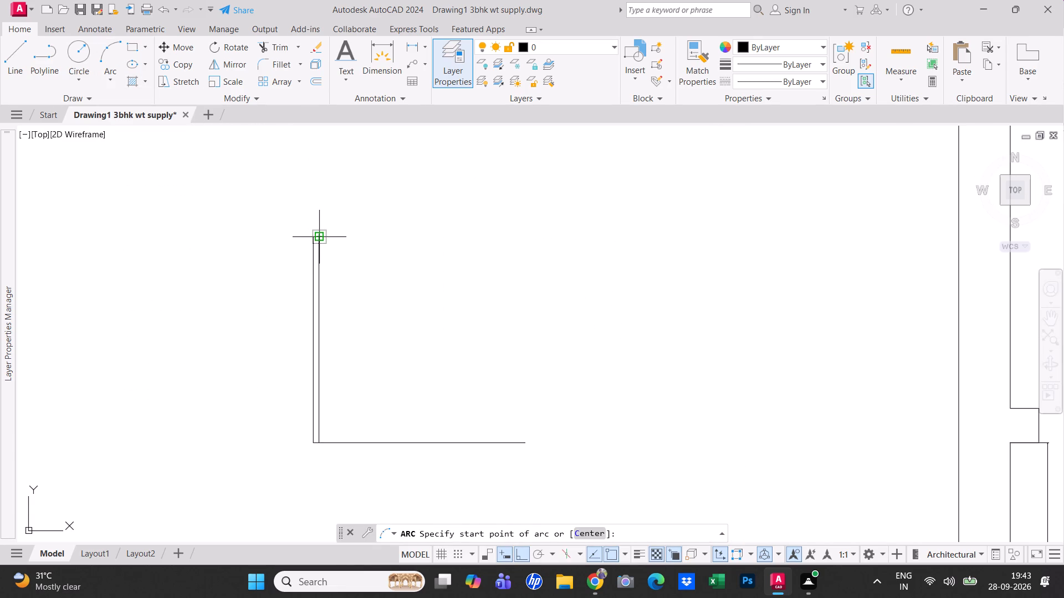
{"action": "left_click", "coordinate": [319, 236]}
{"action": "scroll", "coordinate": [442, 202], "scroll_direction": "down", "scroll_amount": 1}
{"action": "middle_click_drag", "start_coordinate": [442, 202], "coordinate": [390, 146]}
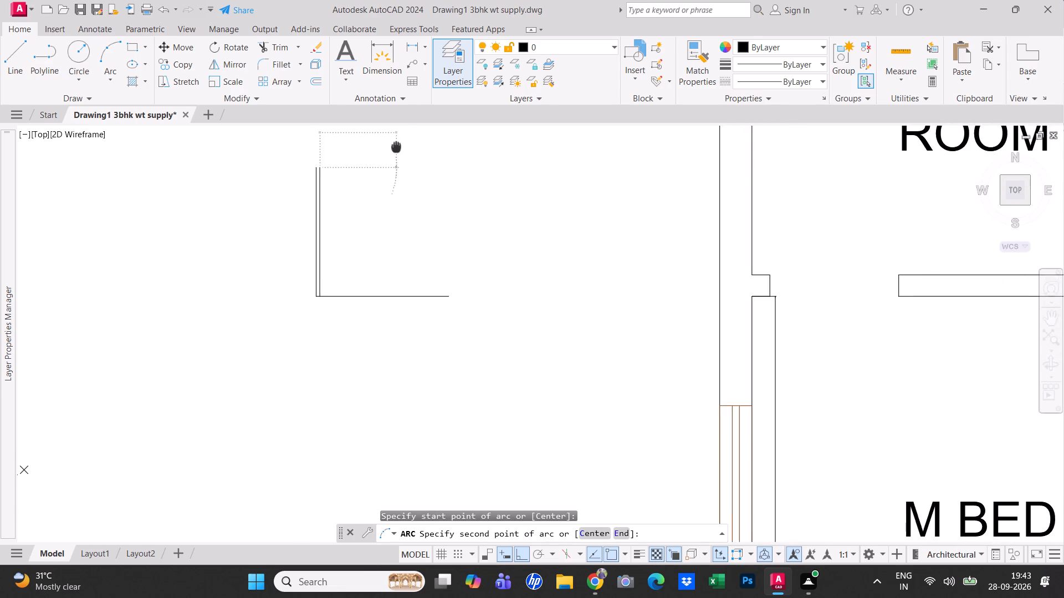
{"action": "middle_click_drag", "start_coordinate": [390, 146], "coordinate": [387, 148]}
{"action": "left_click", "coordinate": [441, 295]}
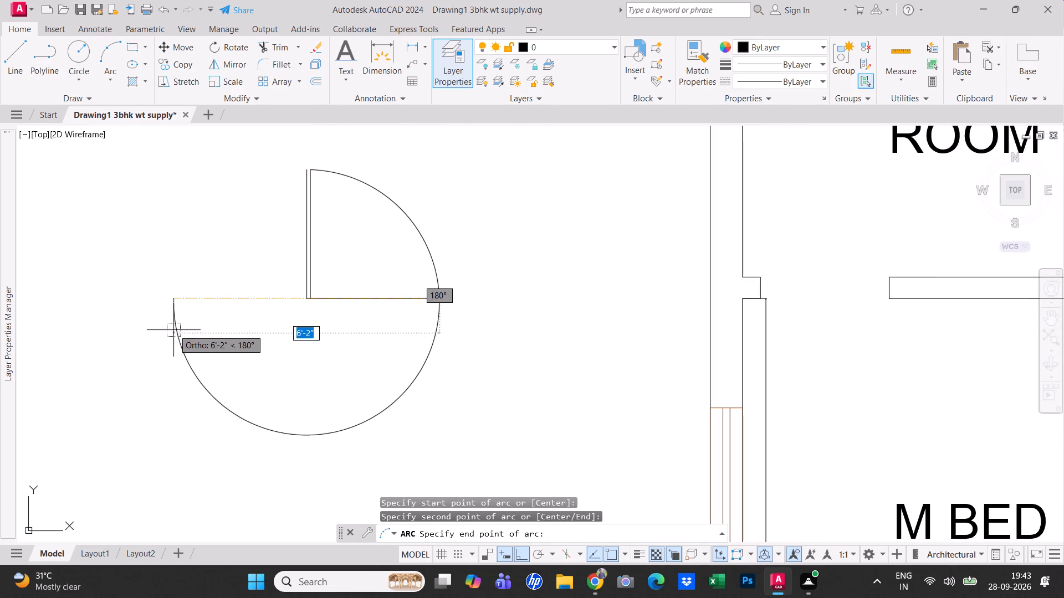
{"action": "left_click", "coordinate": [161, 228]}
{"action": "key", "text": "Escape"}
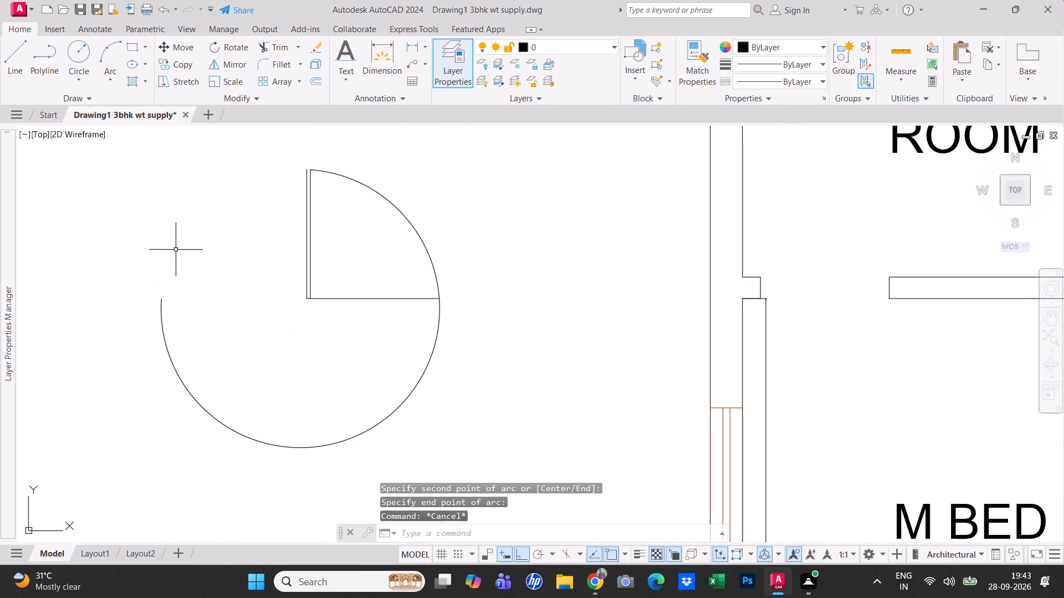
Trim away the part of the arc below the horizontal line, leaving only the door swing quarter.
{"action": "key", "text": "t"}
{"action": "type", "text": "R"}
{"action": "key", "text": "space"}
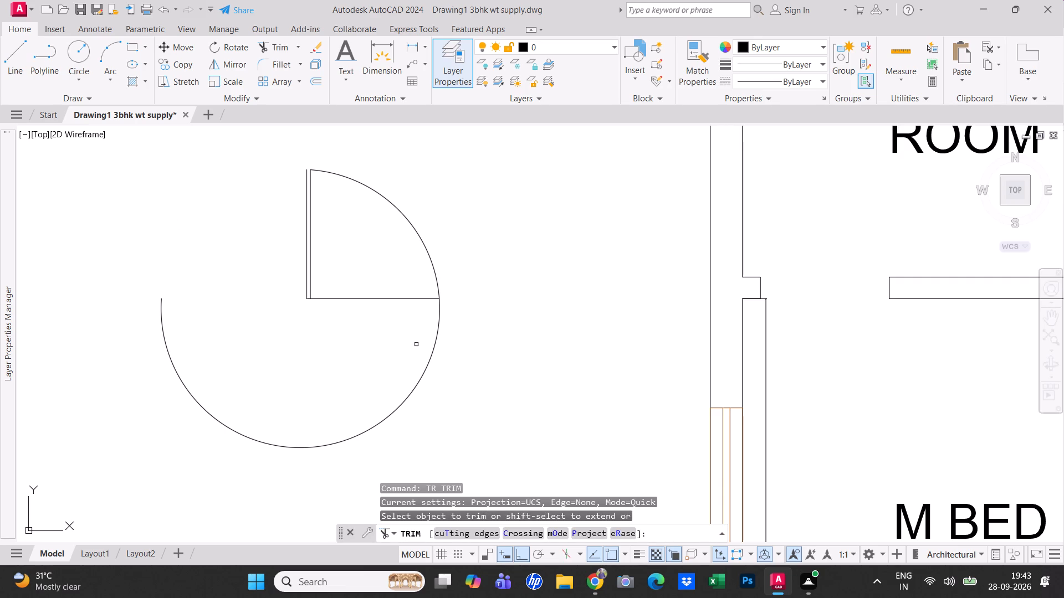
{"action": "left_click", "coordinate": [433, 341]}
{"action": "key", "text": "Escape"}
{"action": "key", "text": "Escape"}
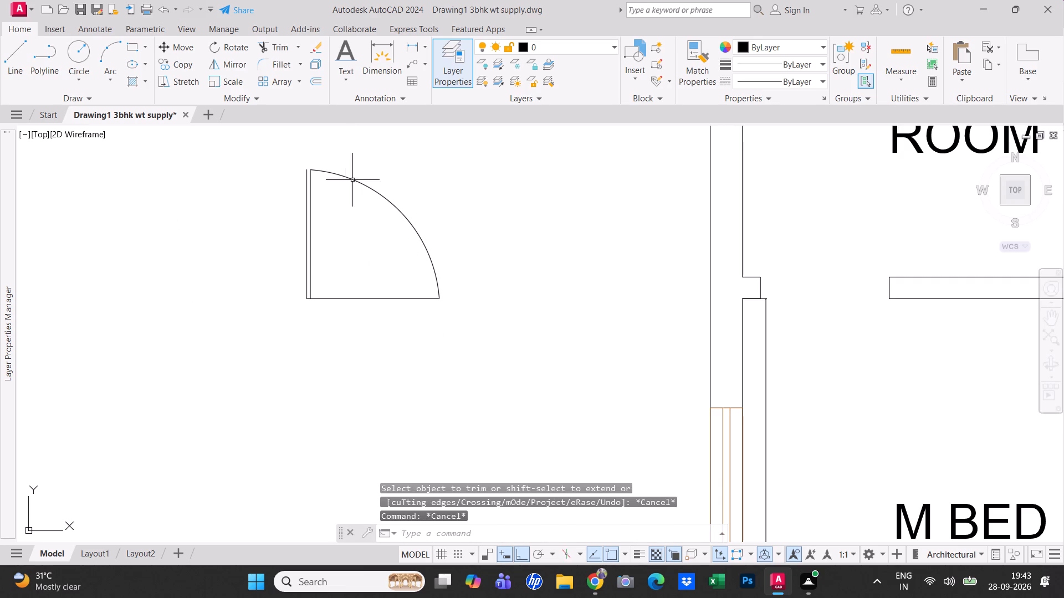
Stretch the upper end of the swing arc to the top of the outer door leaf line.
{"action": "scroll", "coordinate": [322, 187], "scroll_direction": "up", "scroll_amount": 2}
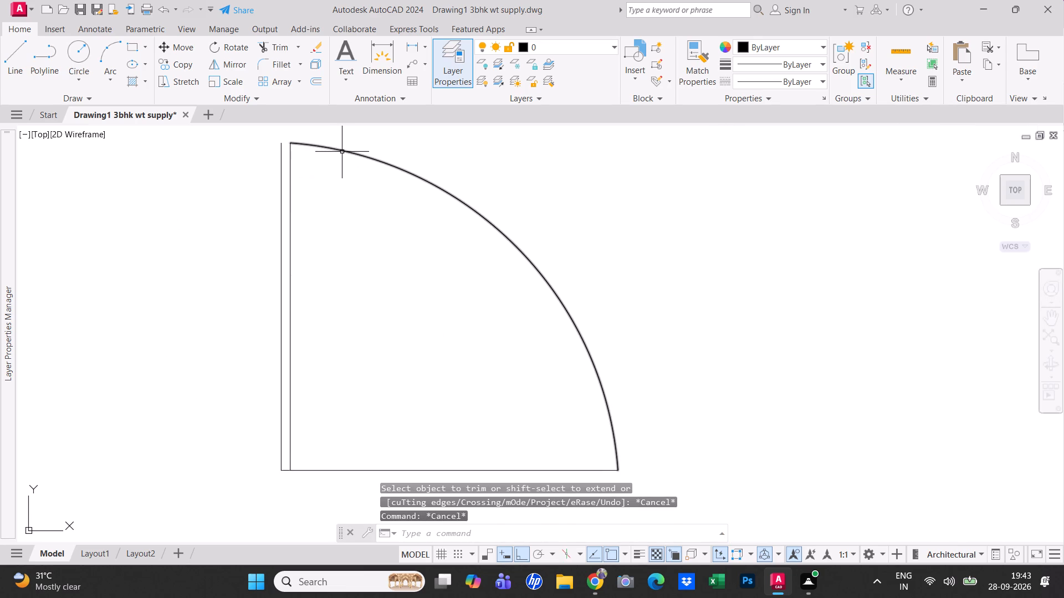
{"action": "left_click", "coordinate": [342, 152]}
{"action": "left_click", "coordinate": [290, 142]}
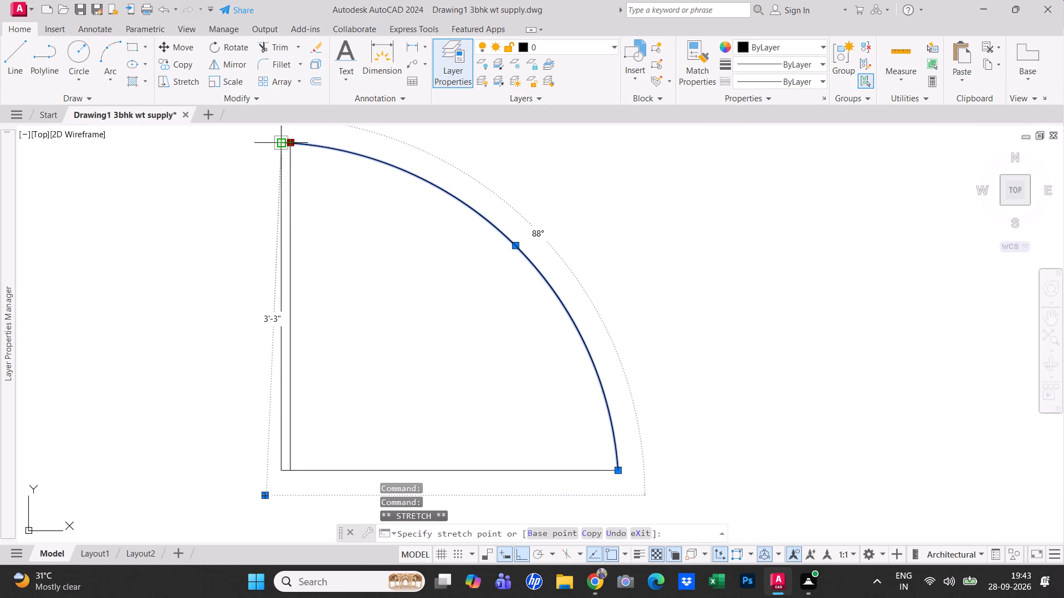
{"action": "left_click", "coordinate": [282, 141]}
{"action": "key", "text": "Escape"}
Check the door symbol's size with Quick Measure.
{"action": "scroll", "coordinate": [308, 141], "scroll_direction": "down", "scroll_amount": 2}
{"action": "middle_click_drag", "start_coordinate": [368, 280], "coordinate": [387, 323]}
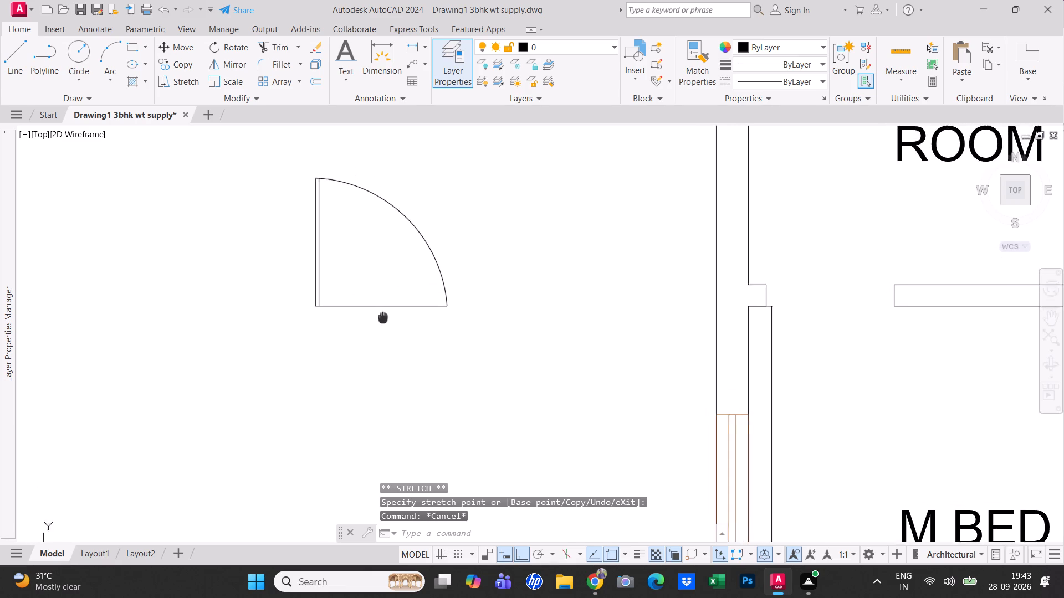
{"action": "middle_click_drag", "start_coordinate": [387, 323], "coordinate": [389, 326]}
{"action": "key", "text": "Escape"}
{"action": "left_click_drag", "start_coordinate": [490, 353], "coordinate": [482, 338]}
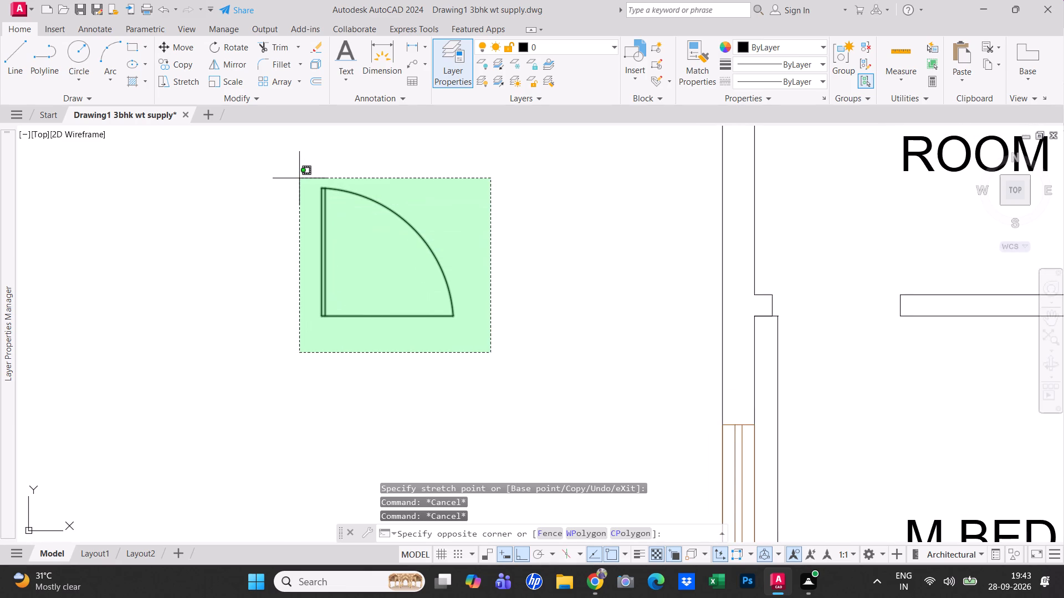
{"action": "key", "text": "Escape"}
{"action": "scroll", "coordinate": [344, 264], "scroll_direction": "up", "scroll_amount": 1}
{"action": "middle_click_drag", "start_coordinate": [344, 264], "coordinate": [301, 236]}
{"action": "key", "text": "Escape"}
{"action": "left_click", "coordinate": [899, 50]}
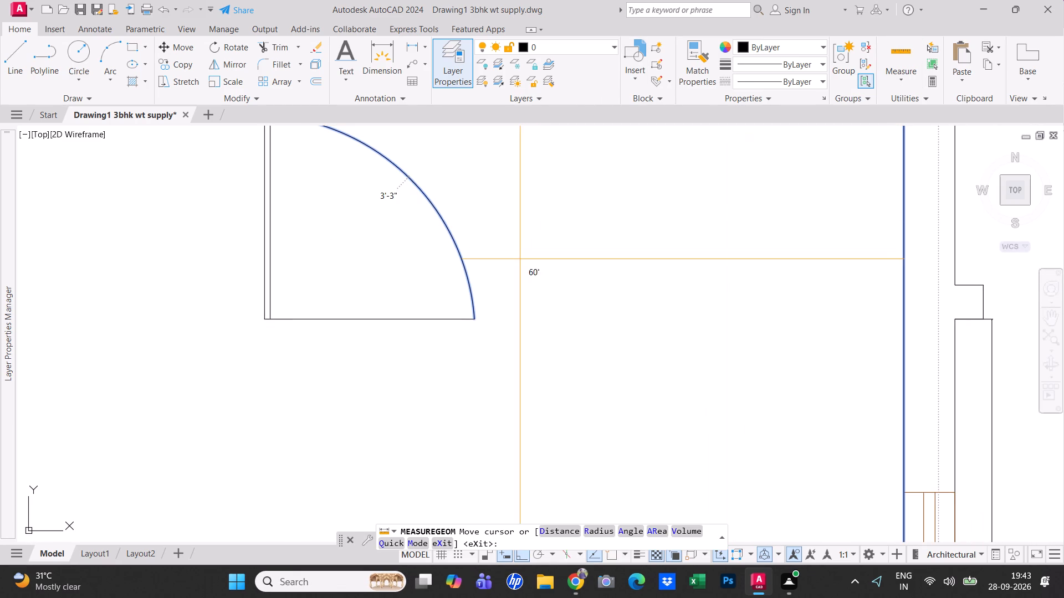
{"action": "key", "text": "Escape"}
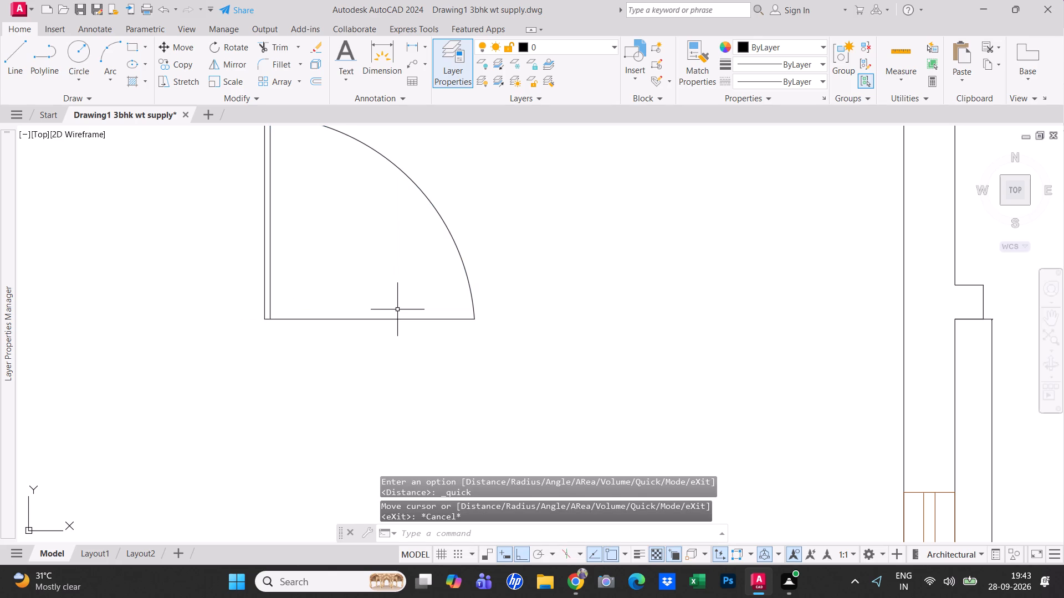
Move the two vertical door leaf lines 1" to the east.
{"action": "scroll", "coordinate": [339, 318], "scroll_direction": "down", "scroll_amount": 1}
{"action": "scroll", "coordinate": [305, 233], "scroll_direction": "up", "scroll_amount": 1}
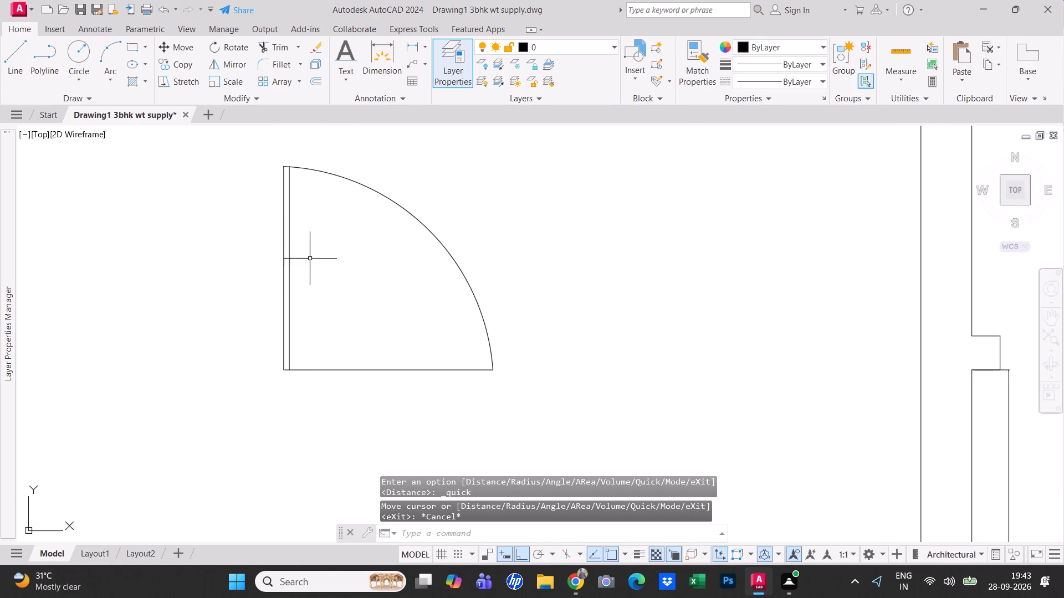
{"action": "left_click", "coordinate": [321, 305]}
{"action": "left_click", "coordinate": [277, 262]}
{"action": "middle_click_drag", "start_coordinate": [305, 313], "coordinate": [300, 312]}
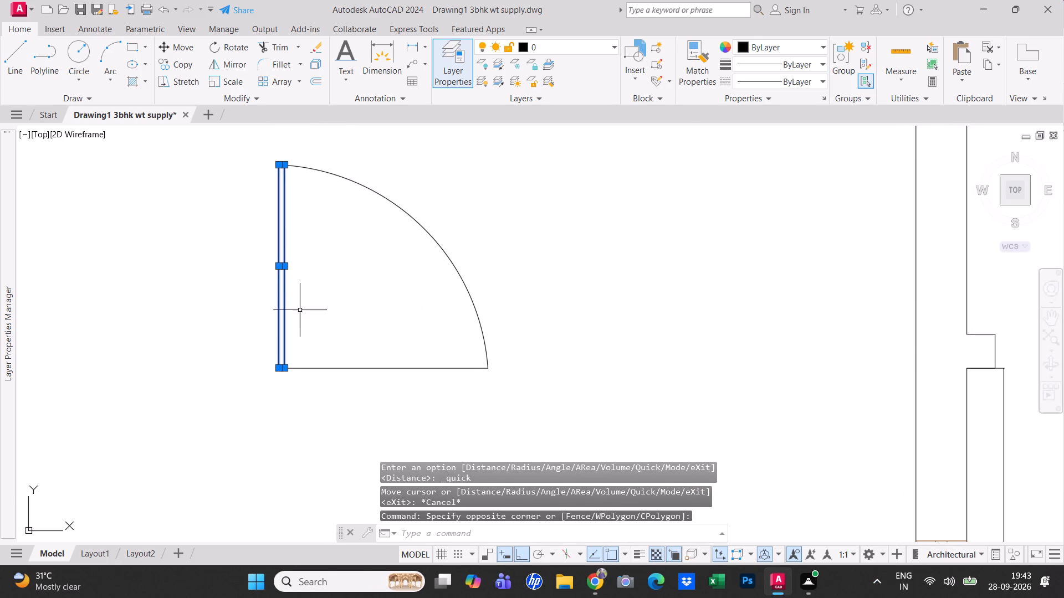
{"action": "left_click", "coordinate": [286, 266]}
{"action": "key", "text": "Escape"}
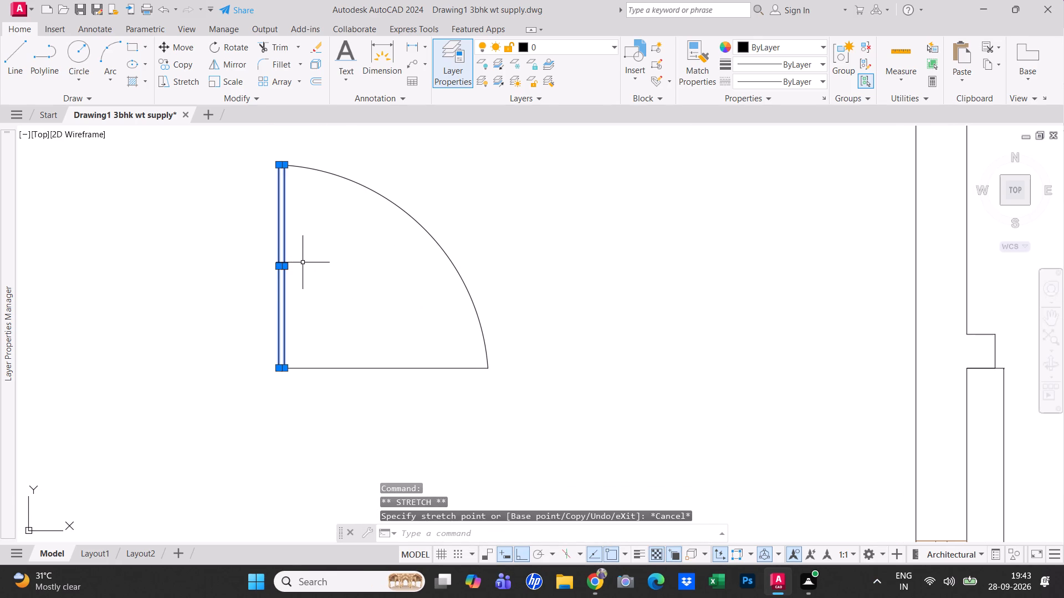
{"action": "left_click", "coordinate": [176, 48]}
{"action": "left_click", "coordinate": [282, 204]}
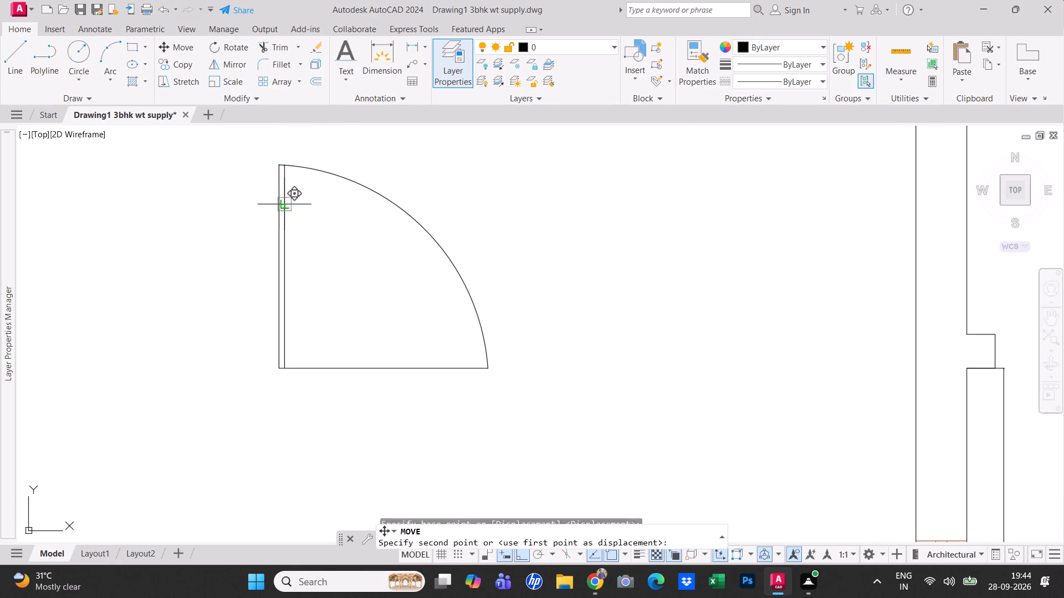
{"action": "type", "text": "1\""}
{"action": "key", "text": "Return"}
{"action": "key", "text": "Escape"}
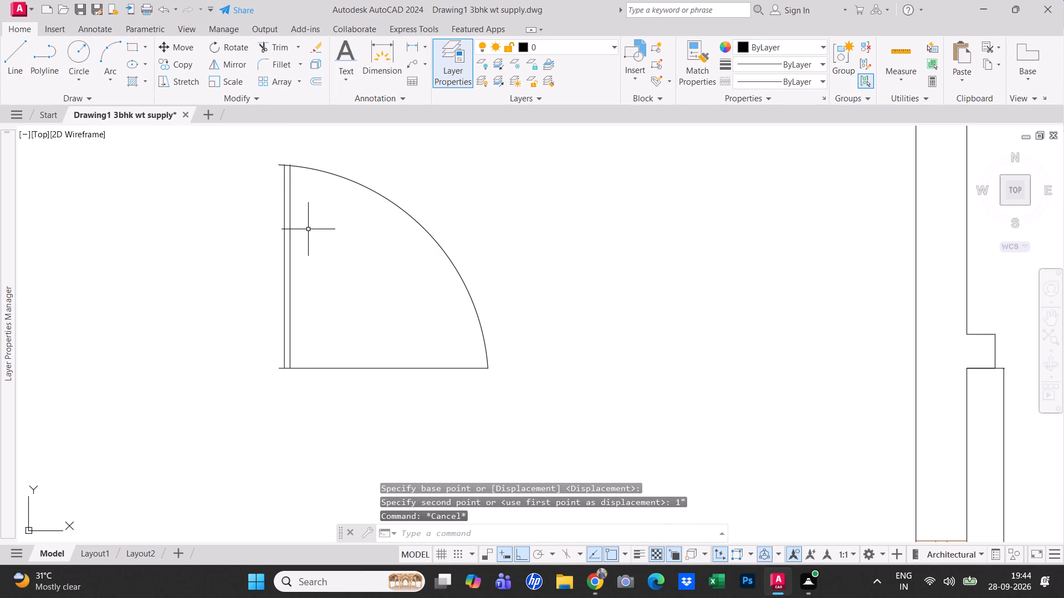
Trim the arc and base line ends projecting past the outer door leaf line, and both leaf line ends above the arc.
{"action": "type", "text": "TR"}
{"action": "key", "text": "space"}
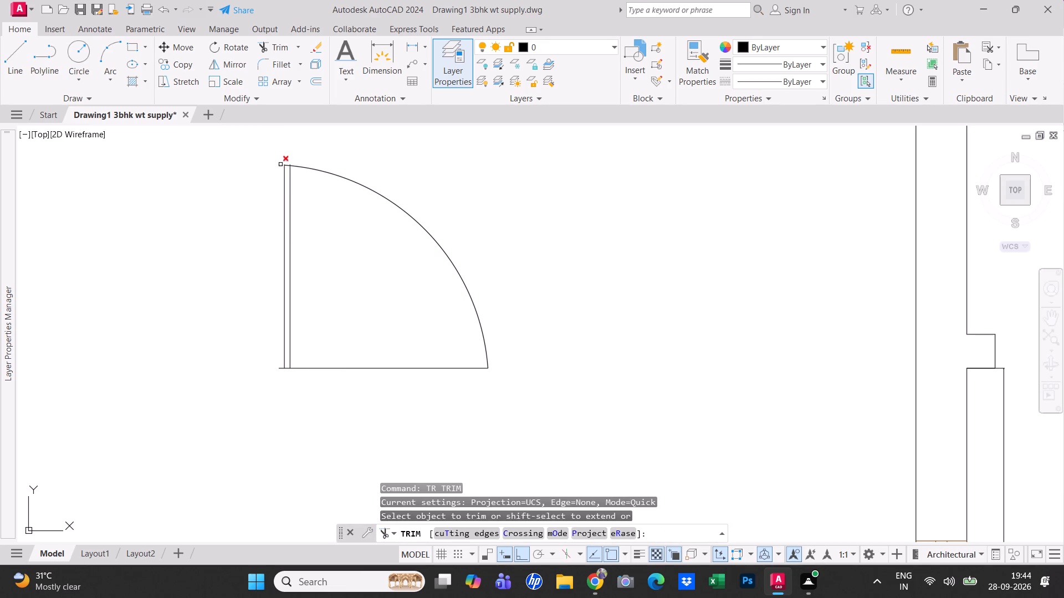
{"action": "left_click", "coordinate": [280, 164]}
{"action": "left_click", "coordinate": [280, 369]}
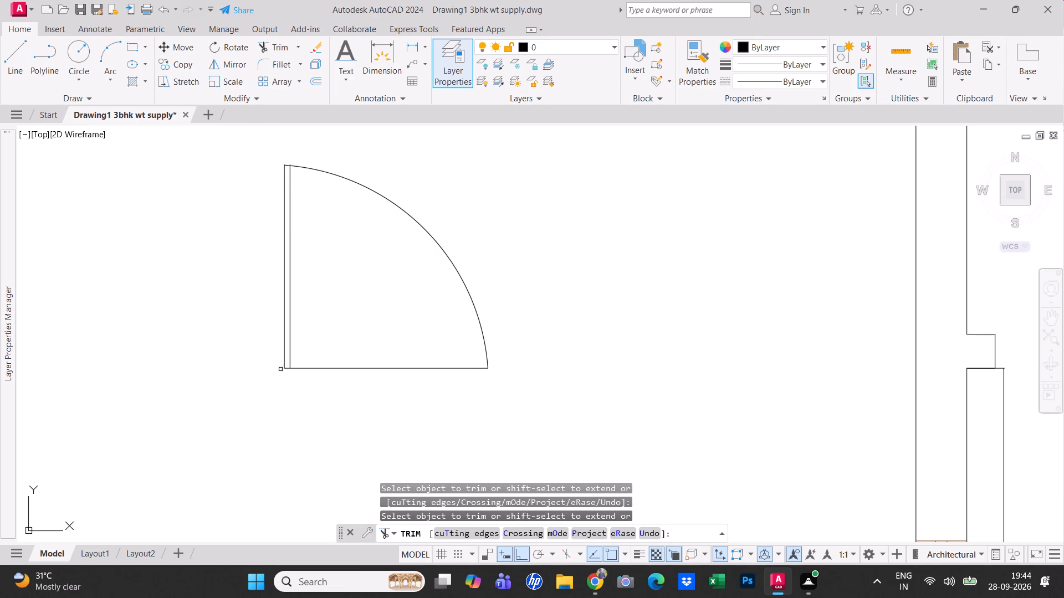
{"action": "scroll", "coordinate": [293, 152], "scroll_direction": "up", "scroll_amount": 4}
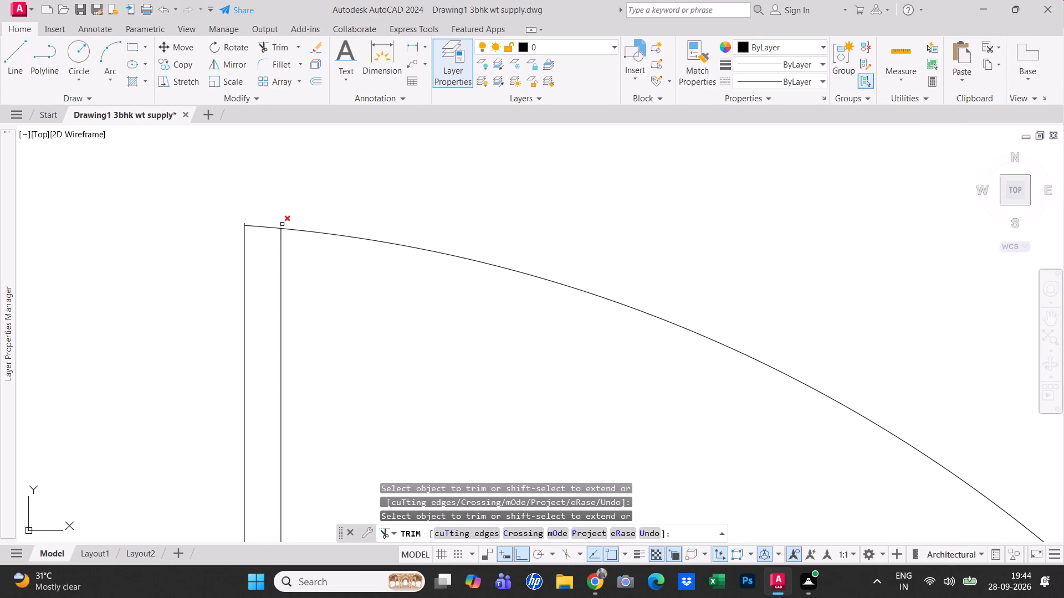
{"action": "left_click", "coordinate": [282, 225]}
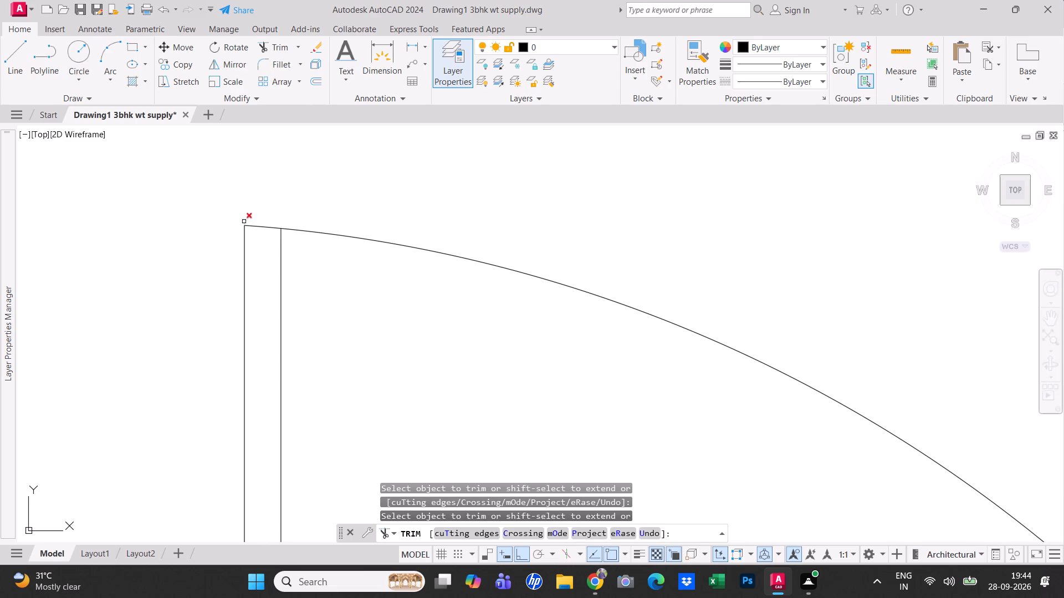
{"action": "left_click", "coordinate": [245, 221]}
{"action": "key", "text": "Escape"}
{"action": "scroll", "coordinate": [247, 191], "scroll_direction": "down", "scroll_amount": 4}
{"action": "scroll", "coordinate": [272, 342], "scroll_direction": "down", "scroll_amount": 2}
{"action": "key", "text": "Escape"}
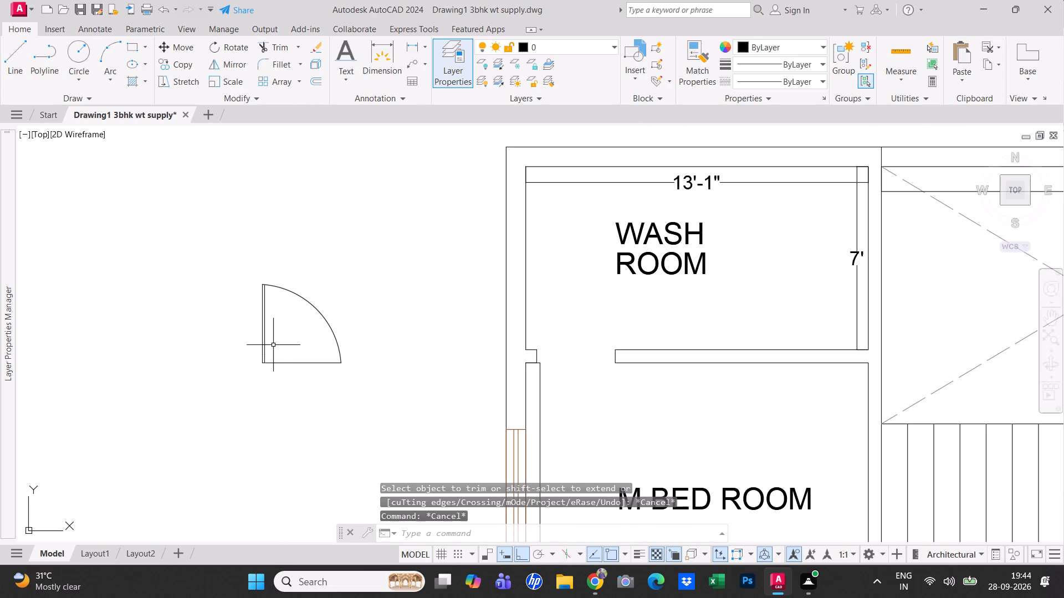
Group the door leaf lines, swing arc and base line into one object and save the drawing.
{"action": "left_click", "coordinate": [370, 382]}
{"action": "left_click", "coordinate": [234, 243]}
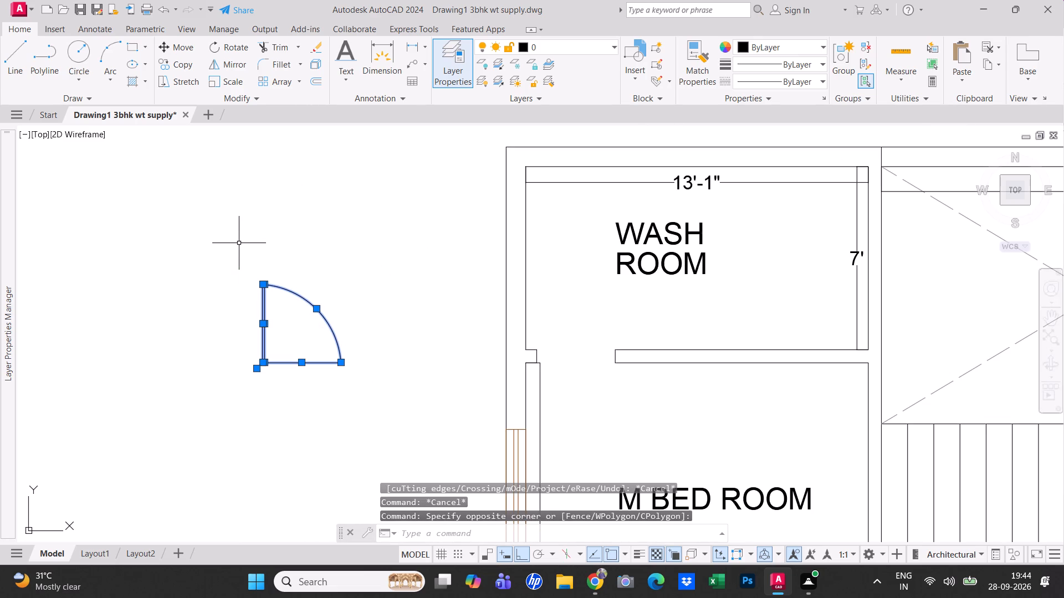
{"action": "type", "text": "G"}
{"action": "key", "text": "space"}
{"action": "key", "text": "ctrl+s"}
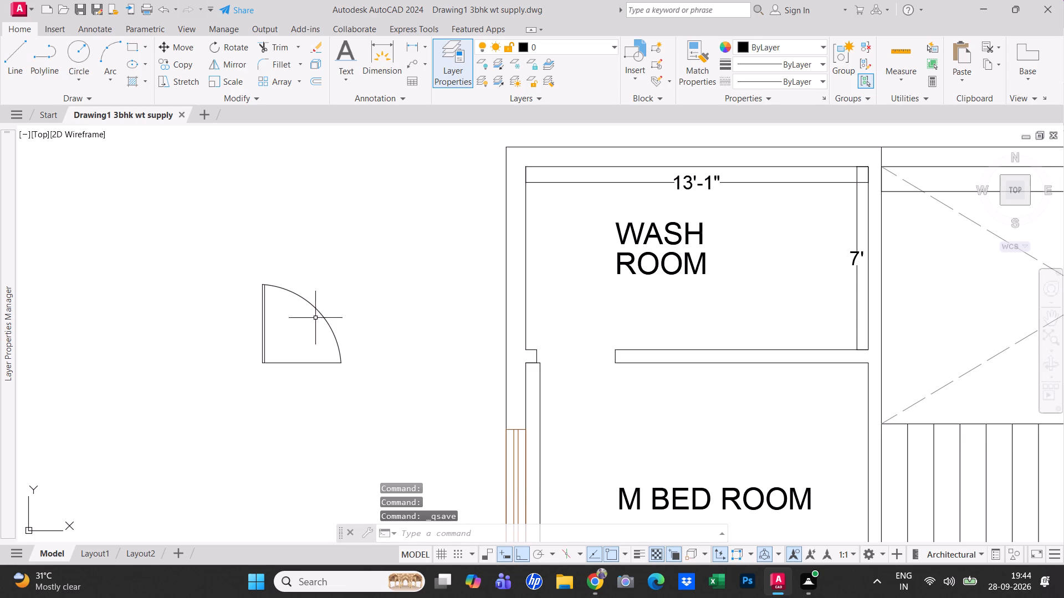
Put the grouped door symbol on the brown-coloured layer.
{"action": "left_click", "coordinate": [329, 319]}
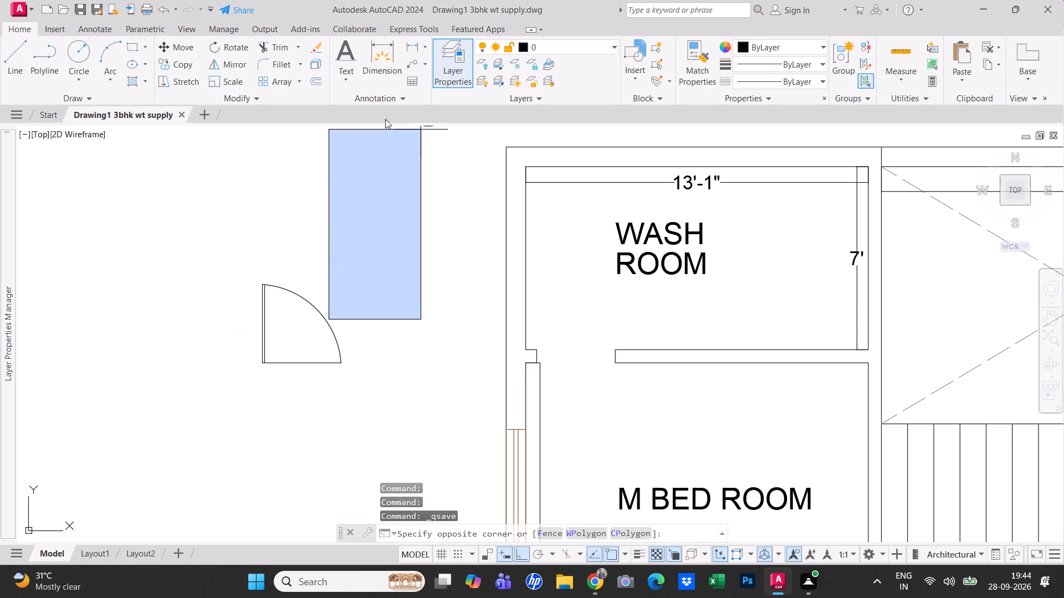
{"action": "left_click", "coordinate": [272, 250]}
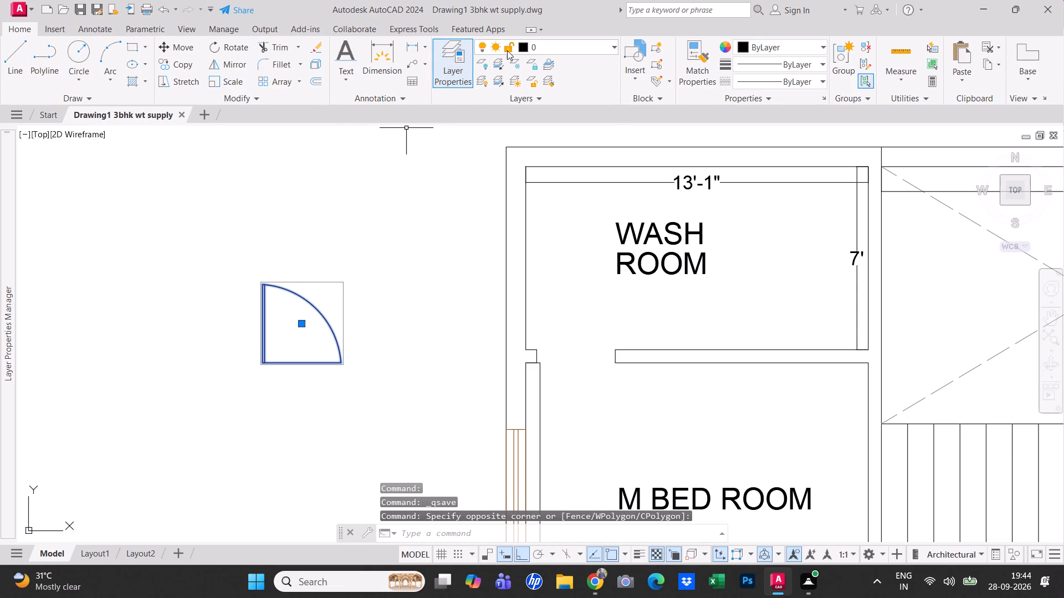
{"action": "left_click", "coordinate": [508, 50]}
{"action": "left_click", "coordinate": [523, 116]}
{"action": "key", "text": "Escape"}
{"action": "scroll", "coordinate": [378, 231], "scroll_direction": "down", "scroll_amount": 1}
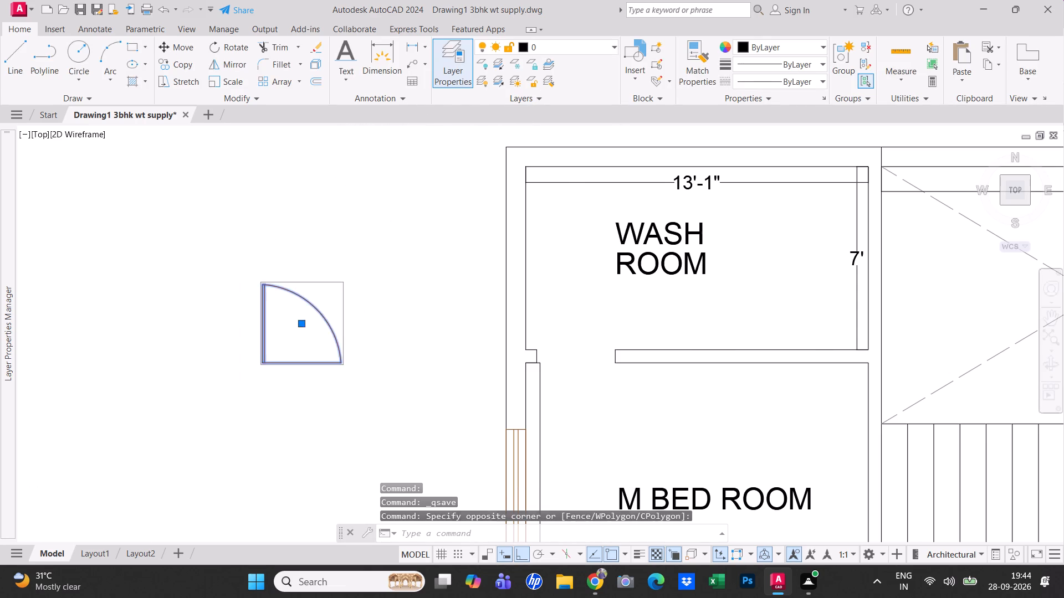
{"action": "middle_click", "coordinate": [378, 231]}
{"action": "key", "text": "Escape"}
{"action": "key", "text": "Escape"}
Copy the door symbol from its lower hinge corner to the wash room doorway above M BED ROOM.
{"action": "scroll", "coordinate": [364, 264], "scroll_direction": "down", "scroll_amount": 2}
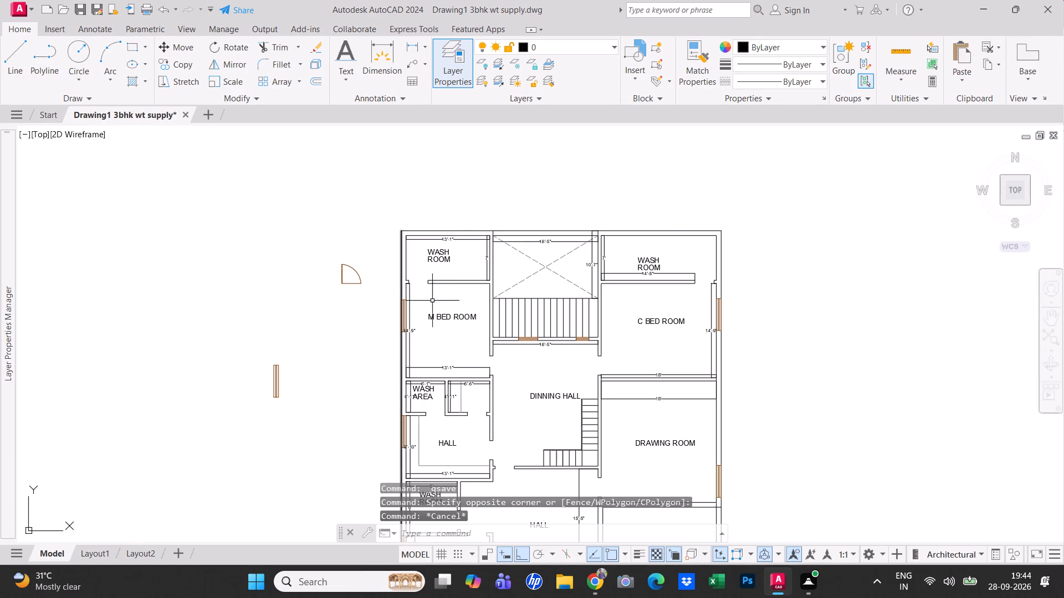
{"action": "scroll", "coordinate": [361, 302], "scroll_direction": "up", "scroll_amount": 1}
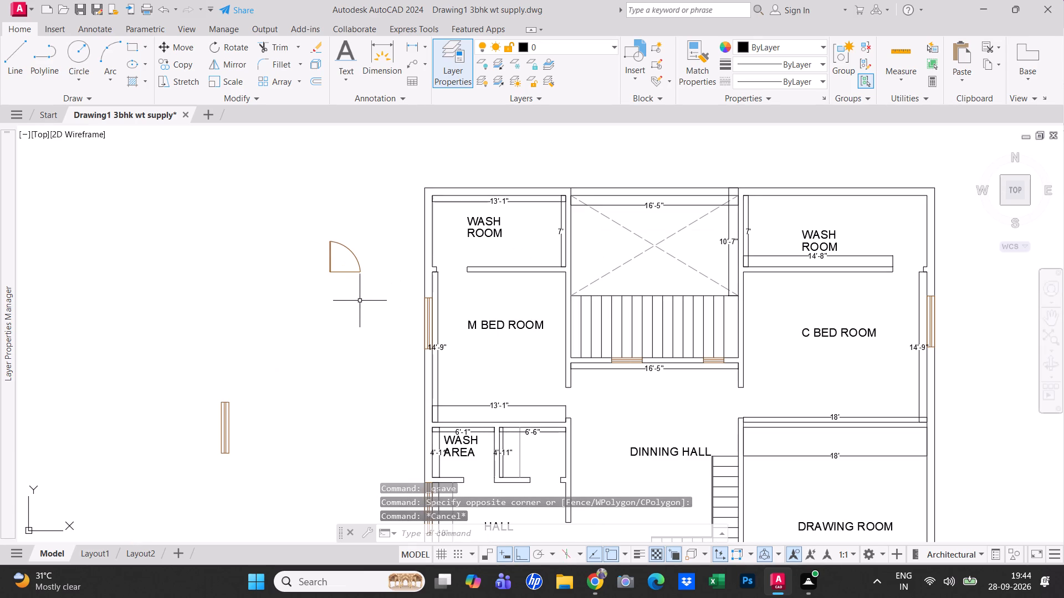
{"action": "scroll", "coordinate": [330, 277], "scroll_direction": "up", "scroll_amount": 3}
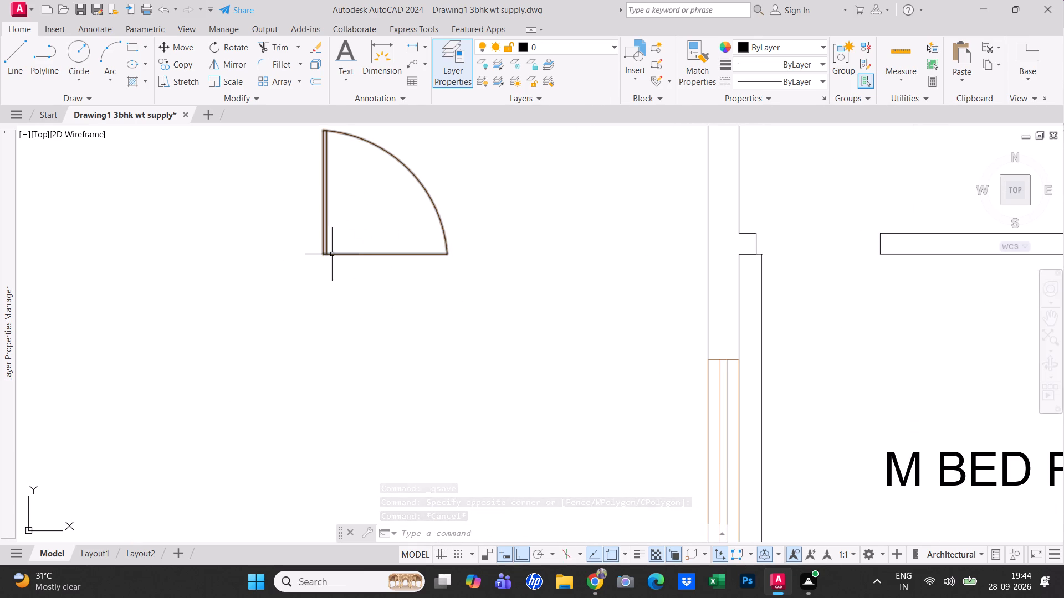
{"action": "left_click", "coordinate": [332, 254]}
{"action": "left_click", "coordinate": [185, 58]}
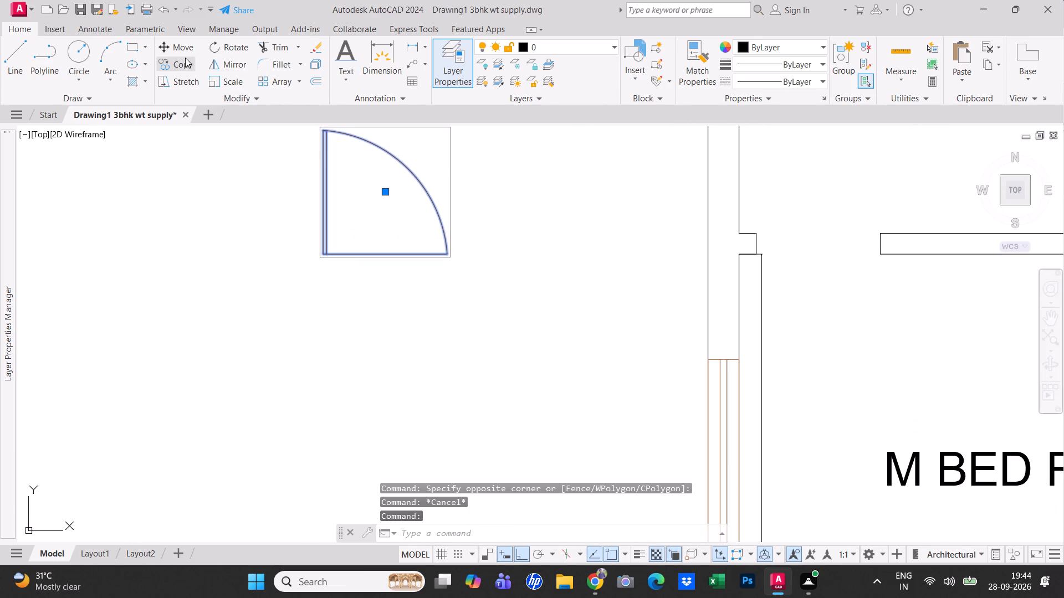
{"action": "left_click", "coordinate": [321, 255]}
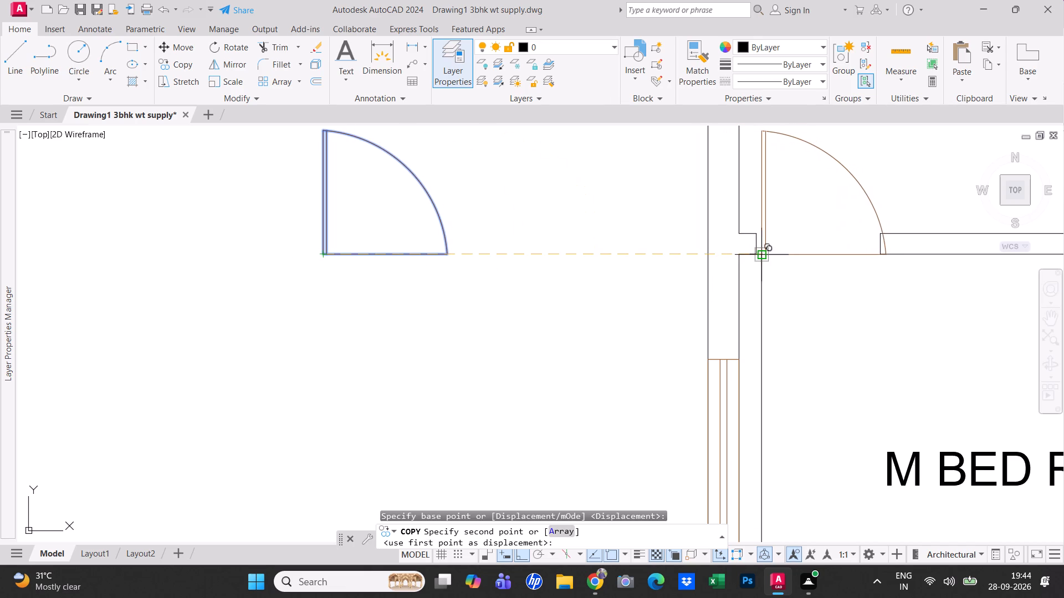
{"action": "left_click", "coordinate": [755, 256]}
{"action": "scroll", "coordinate": [606, 321], "scroll_direction": "down", "scroll_amount": 2}
{"action": "scroll", "coordinate": [649, 306], "scroll_direction": "down", "scroll_amount": 1}
Place another copy of the door symbol outside the plan, directly south of the original and west of C BED ROOM 2.
{"action": "middle_click_drag", "start_coordinate": [649, 306], "coordinate": [607, 156]}
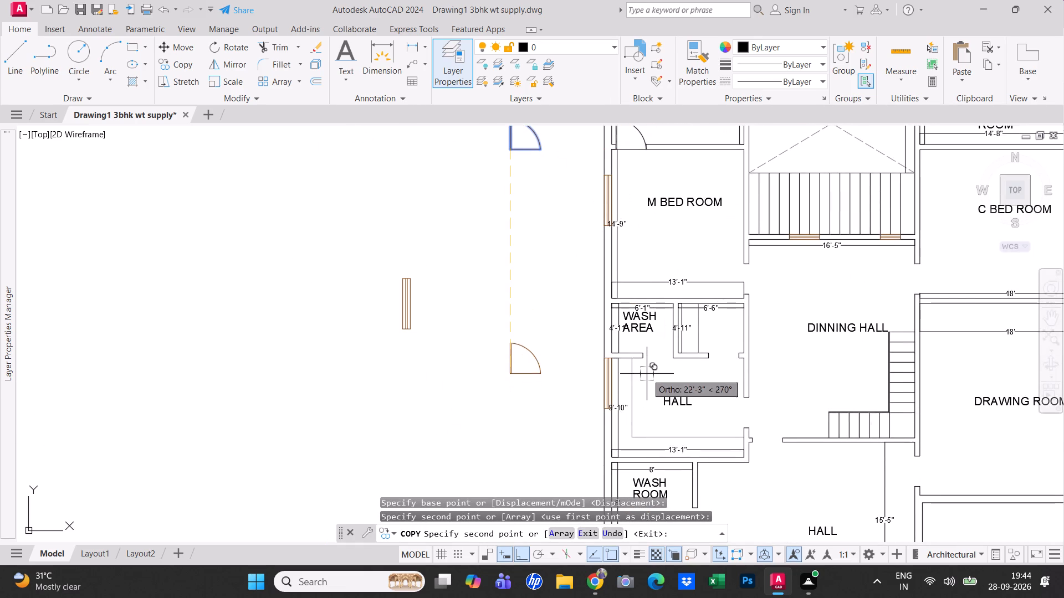
{"action": "scroll", "coordinate": [647, 374], "scroll_direction": "up", "scroll_amount": 1}
{"action": "scroll", "coordinate": [684, 324], "scroll_direction": "down", "scroll_amount": 2}
{"action": "middle_click_drag", "start_coordinate": [694, 277], "coordinate": [688, 221]}
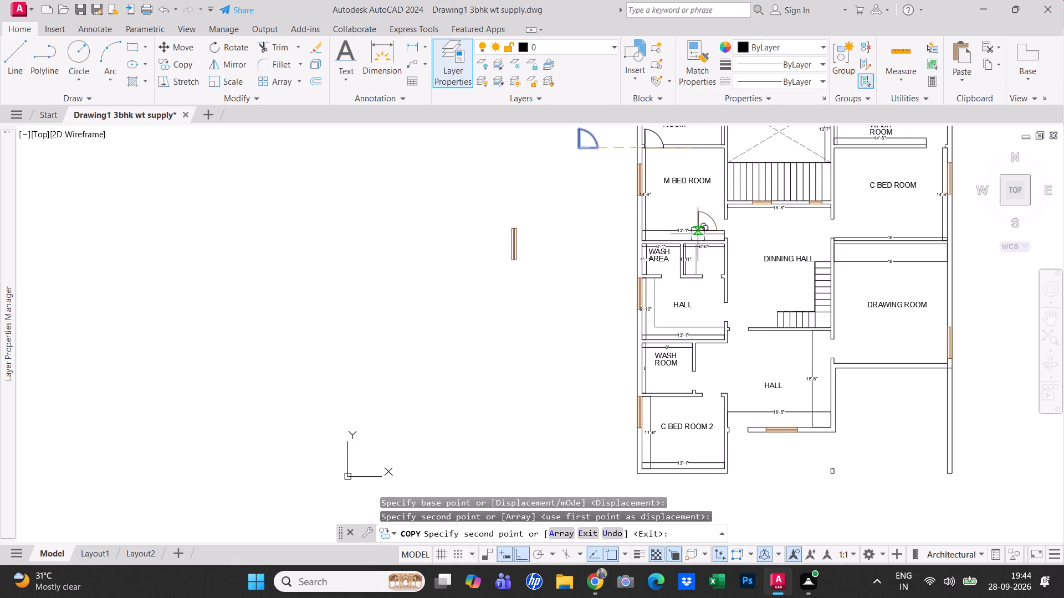
{"action": "middle_click_drag", "start_coordinate": [613, 394], "coordinate": [623, 322]}
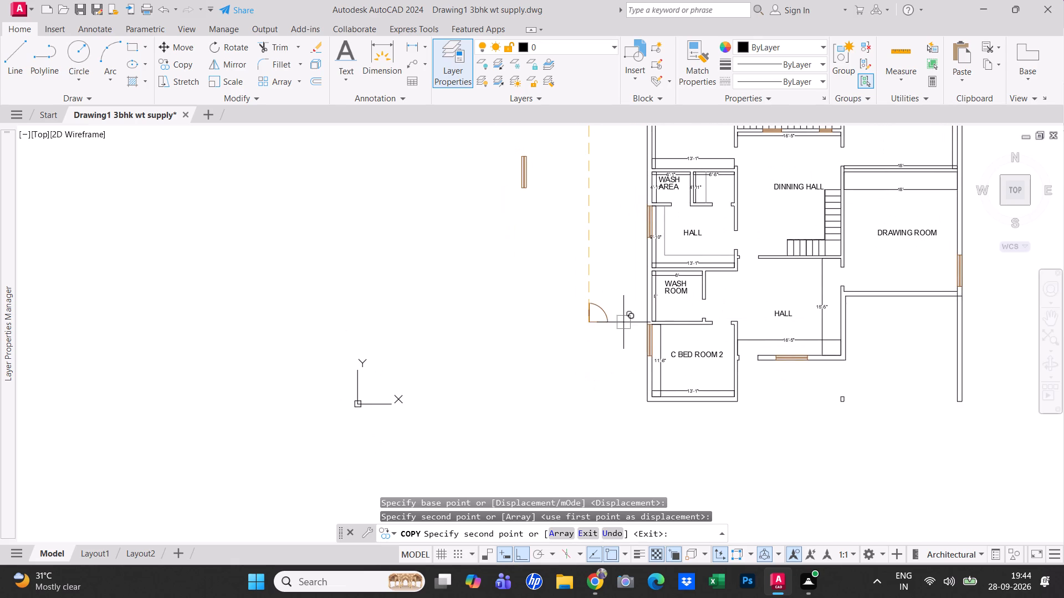
{"action": "left_click", "coordinate": [556, 348]}
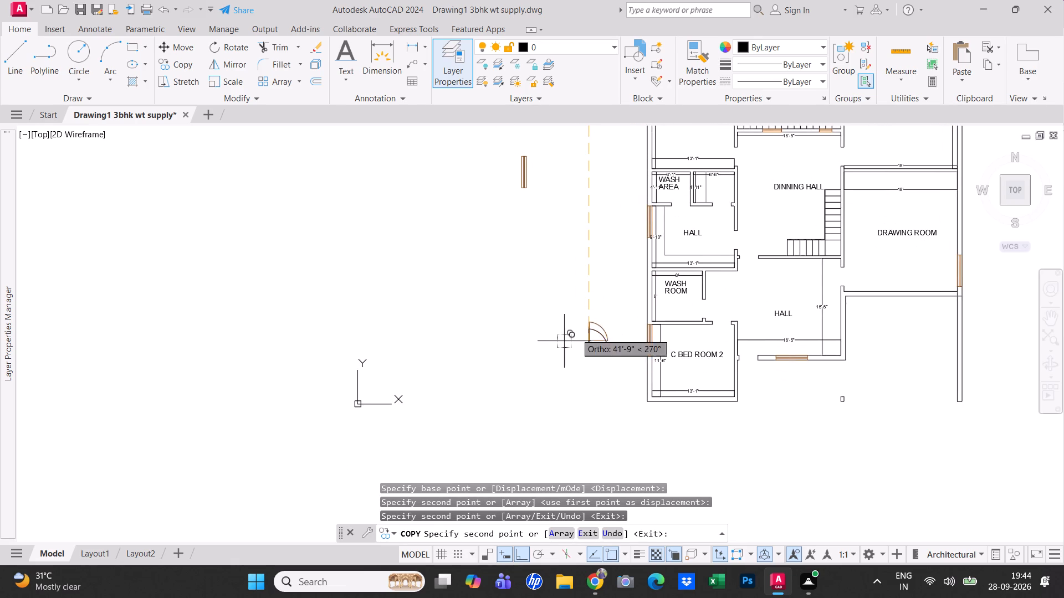
{"action": "key", "text": "Escape"}
Examine the door copy beside C BED ROOM 2 and the doorways along the west side of the floor plan.
{"action": "middle_click_drag", "start_coordinate": [608, 353], "coordinate": [655, 316]}
{"action": "scroll", "coordinate": [657, 317], "scroll_direction": "up", "scroll_amount": 3}
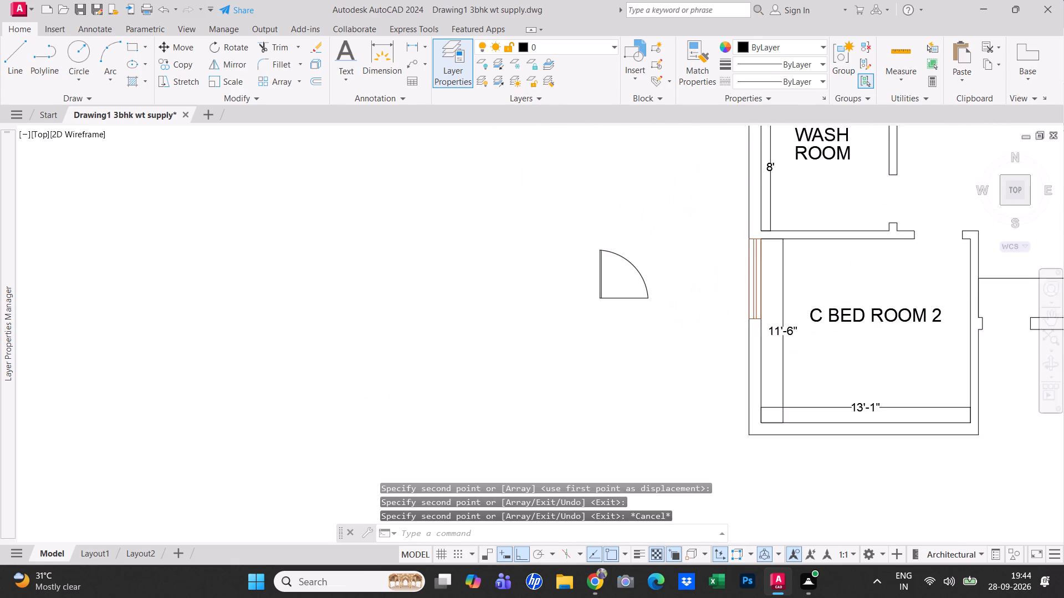
{"action": "scroll", "coordinate": [658, 318], "scroll_direction": "up", "scroll_amount": 1}
{"action": "middle_click_drag", "start_coordinate": [654, 317], "coordinate": [671, 381]}
{"action": "scroll", "coordinate": [636, 347], "scroll_direction": "up", "scroll_amount": 3}
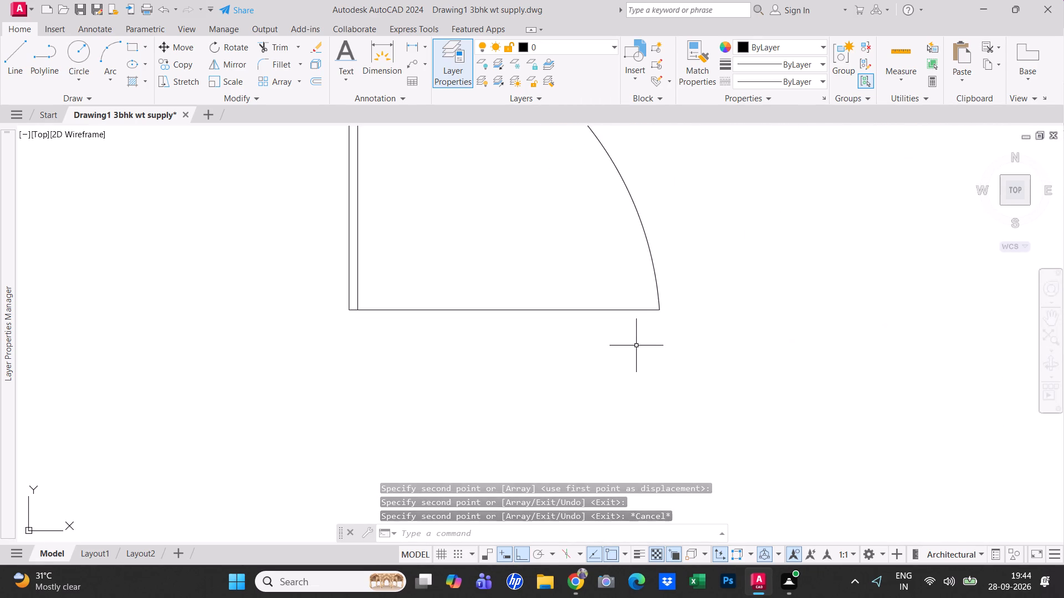
{"action": "scroll", "coordinate": [636, 346], "scroll_direction": "down", "scroll_amount": 8}
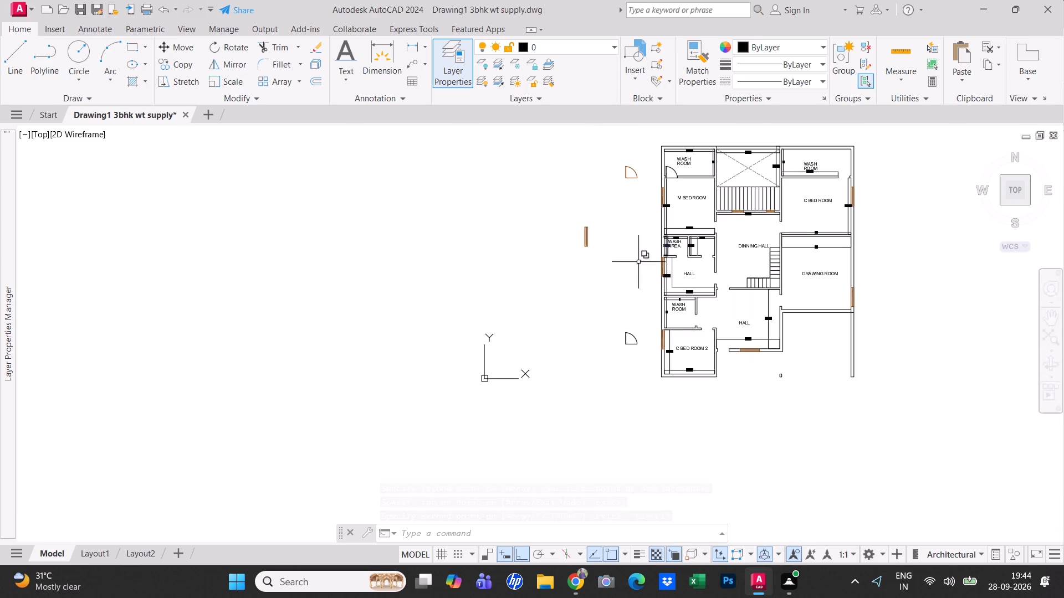
{"action": "scroll", "coordinate": [636, 392], "scroll_direction": "up", "scroll_amount": 3}
{"action": "key", "text": "Escape"}
{"action": "middle_click_drag", "start_coordinate": [641, 341], "coordinate": [644, 450]}
{"action": "scroll", "coordinate": [652, 429], "scroll_direction": "down", "scroll_amount": 2}
{"action": "scroll", "coordinate": [674, 202], "scroll_direction": "down", "scroll_amount": 1}
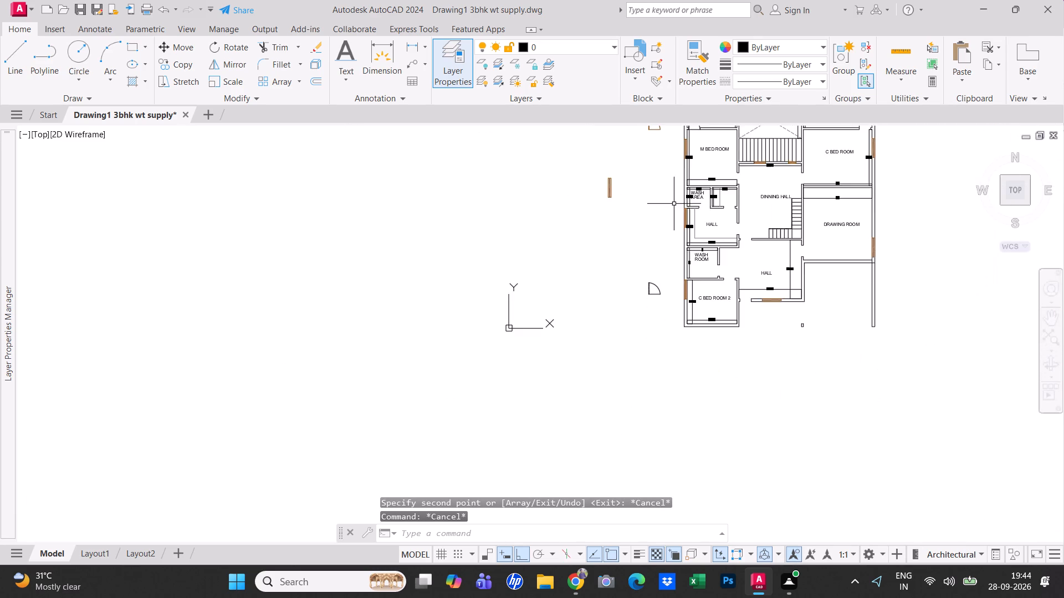
{"action": "middle_click_drag", "start_coordinate": [671, 249], "coordinate": [667, 342]}
{"action": "scroll", "coordinate": [663, 274], "scroll_direction": "up", "scroll_amount": 2}
{"action": "middle_click_drag", "start_coordinate": [664, 264], "coordinate": [673, 330]}
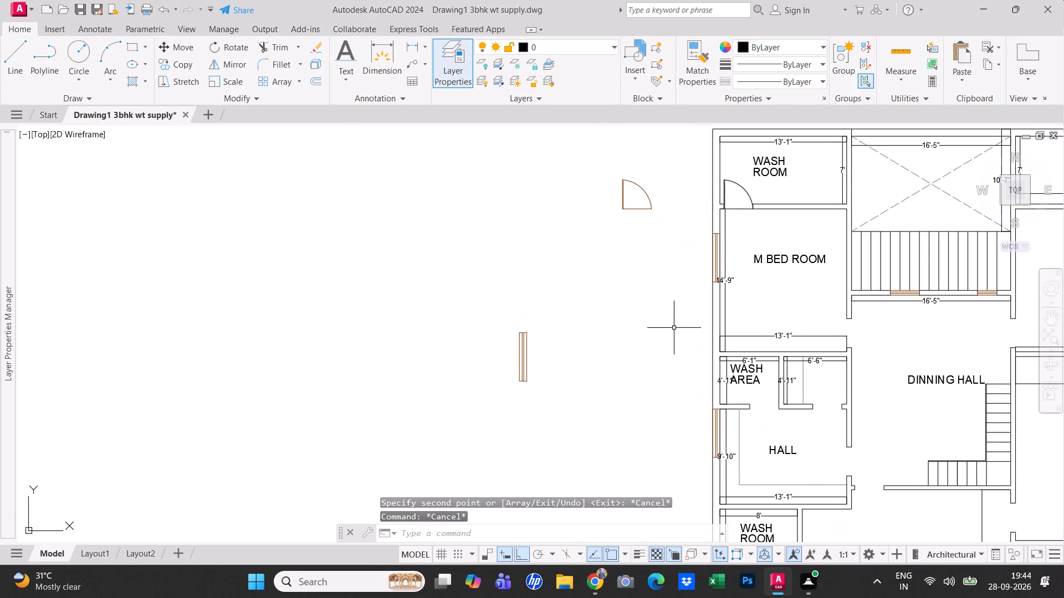
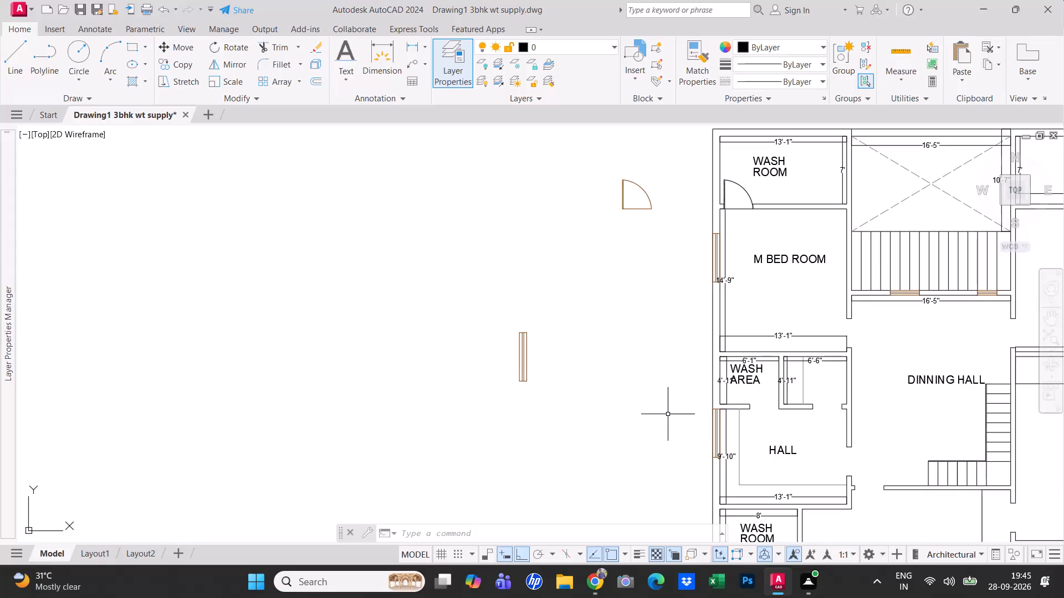
Save the drawing.
{"action": "key", "text": "ctrl+s"}
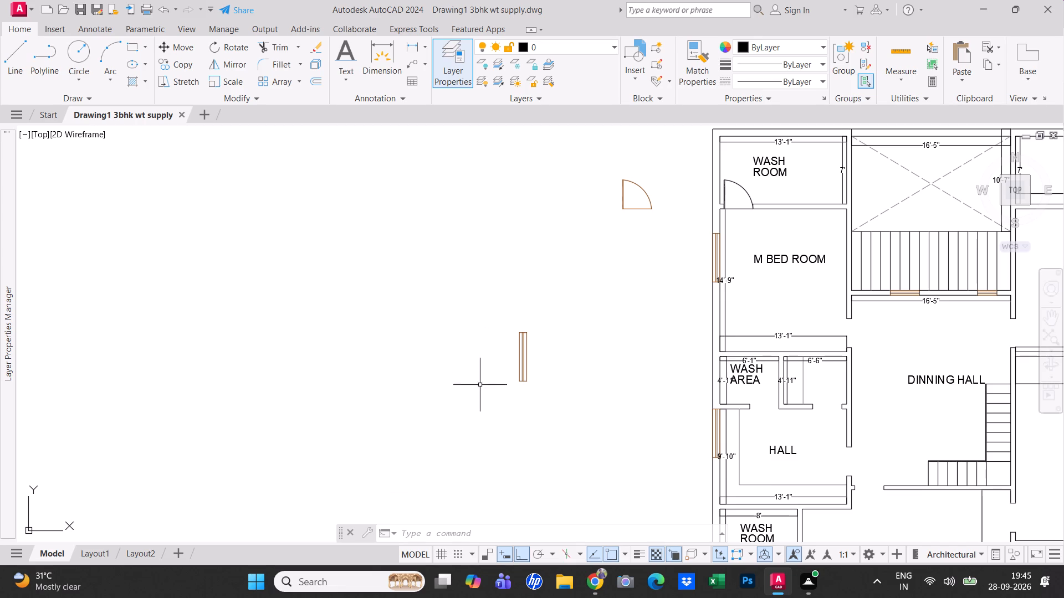
Copy the original door symbol to an empty spot outside the plan, south of the window symbol and west of the small HALL.
{"action": "scroll", "coordinate": [637, 197], "scroll_direction": "up", "scroll_amount": 2}
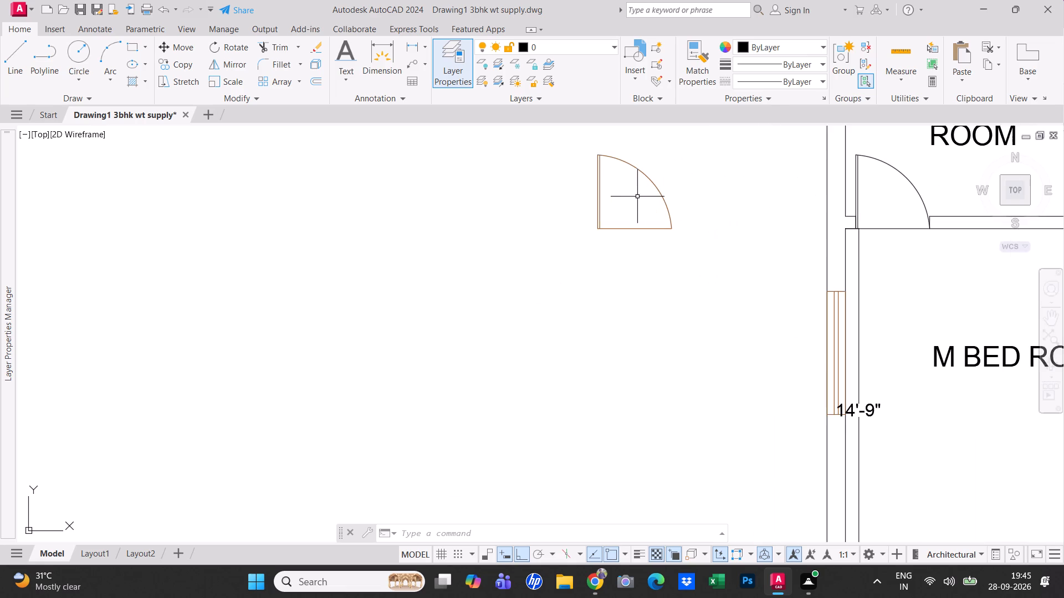
{"action": "middle_click_drag", "start_coordinate": [643, 227], "coordinate": [658, 286]}
{"action": "key", "text": "Escape"}
{"action": "scroll", "coordinate": [658, 286], "scroll_direction": "down", "scroll_amount": 2}
{"action": "middle_click_drag", "start_coordinate": [674, 300], "coordinate": [608, 233]}
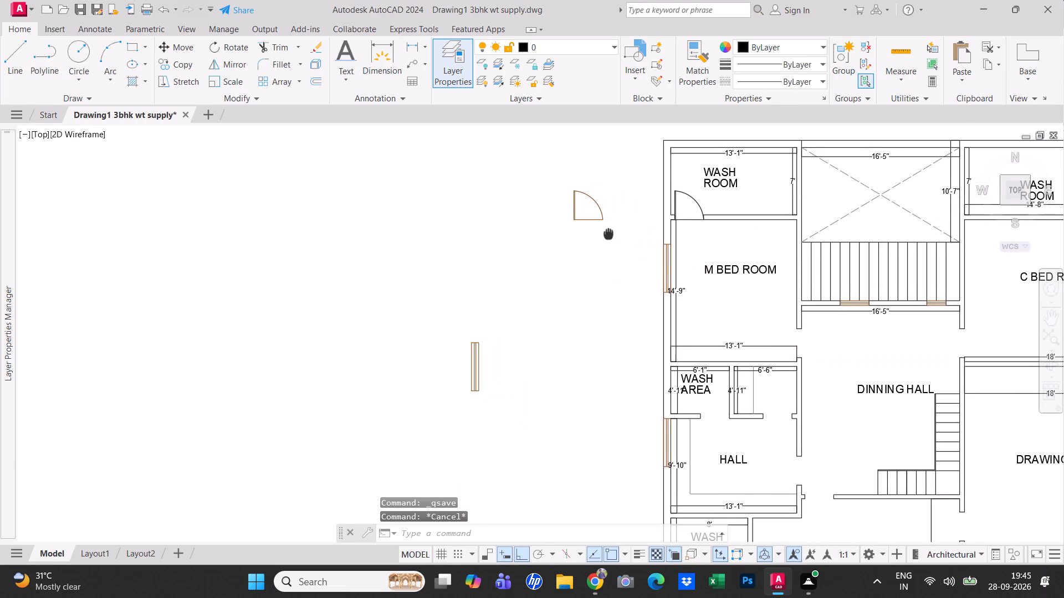
{"action": "middle_click_drag", "start_coordinate": [605, 225], "coordinate": [598, 215]}
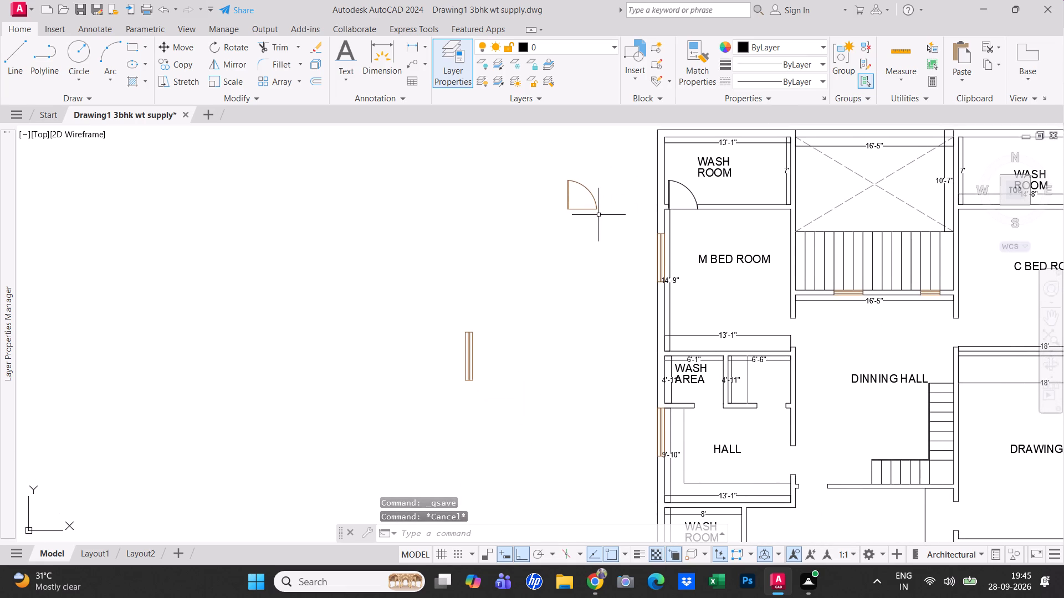
{"action": "key", "text": "Escape"}
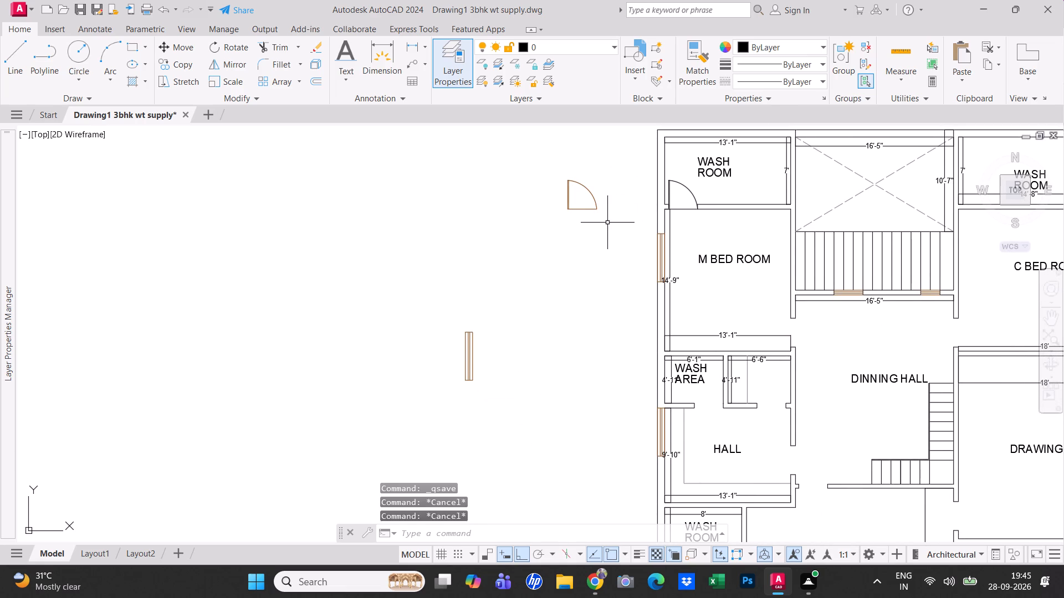
{"action": "left_click", "coordinate": [607, 223]}
{"action": "left_click", "coordinate": [530, 162]}
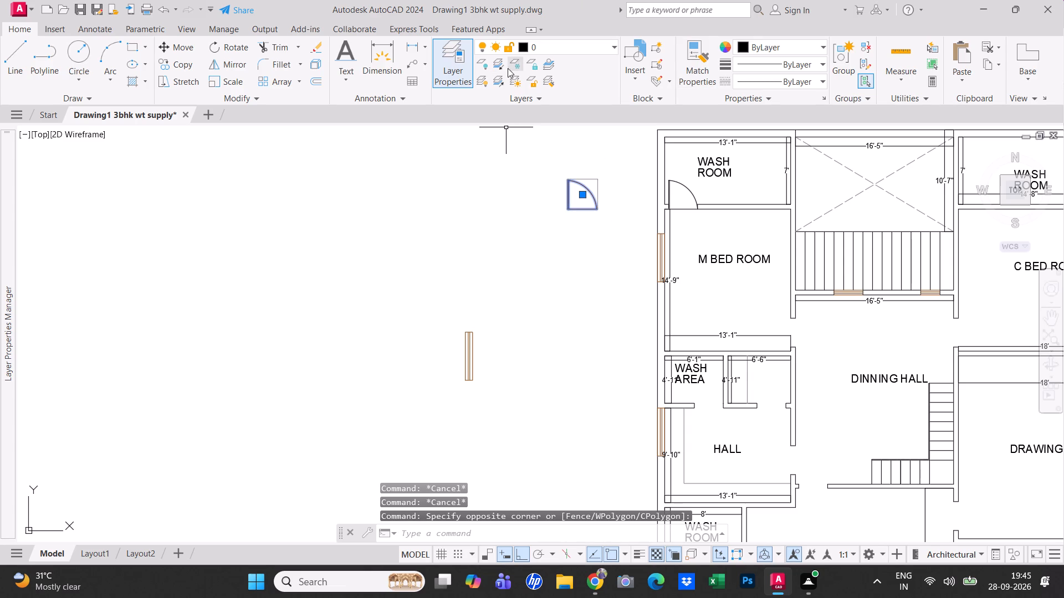
{"action": "left_click", "coordinate": [178, 58]}
{"action": "left_click", "coordinate": [562, 205]}
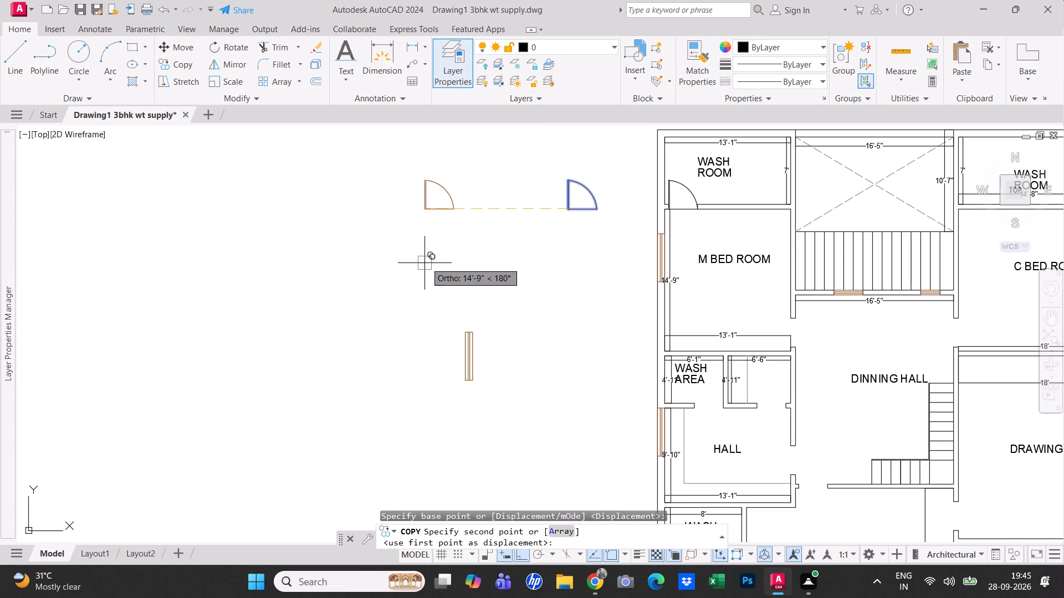
{"action": "middle_click_drag", "start_coordinate": [426, 261], "coordinate": [423, 199]}
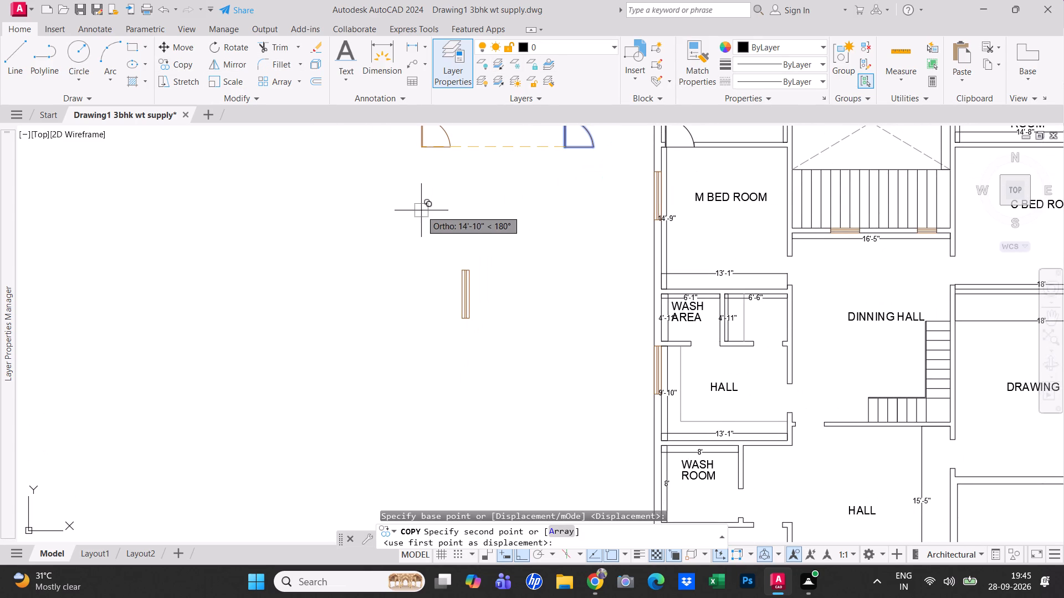
{"action": "key", "text": "F8"}
{"action": "scroll", "coordinate": [441, 261], "scroll_direction": "down", "scroll_amount": 3}
{"action": "scroll", "coordinate": [462, 311], "scroll_direction": "up", "scroll_amount": 3}
{"action": "left_click", "coordinate": [454, 278]}
{"action": "key", "text": "Escape"}
Put the new door copy west of the plan on the brown-coloured Layer2.
{"action": "scroll", "coordinate": [495, 303], "scroll_direction": "up", "scroll_amount": 2}
{"action": "scroll", "coordinate": [428, 259], "scroll_direction": "up", "scroll_amount": 1}
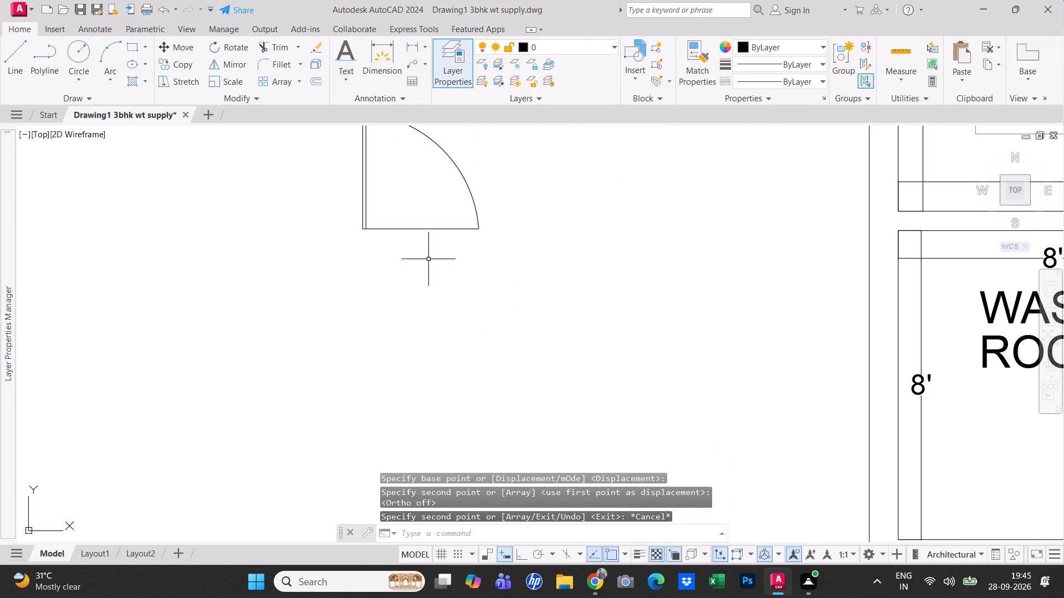
{"action": "key", "text": "Escape"}
{"action": "left_click", "coordinate": [494, 262]}
{"action": "left_click", "coordinate": [371, 204]}
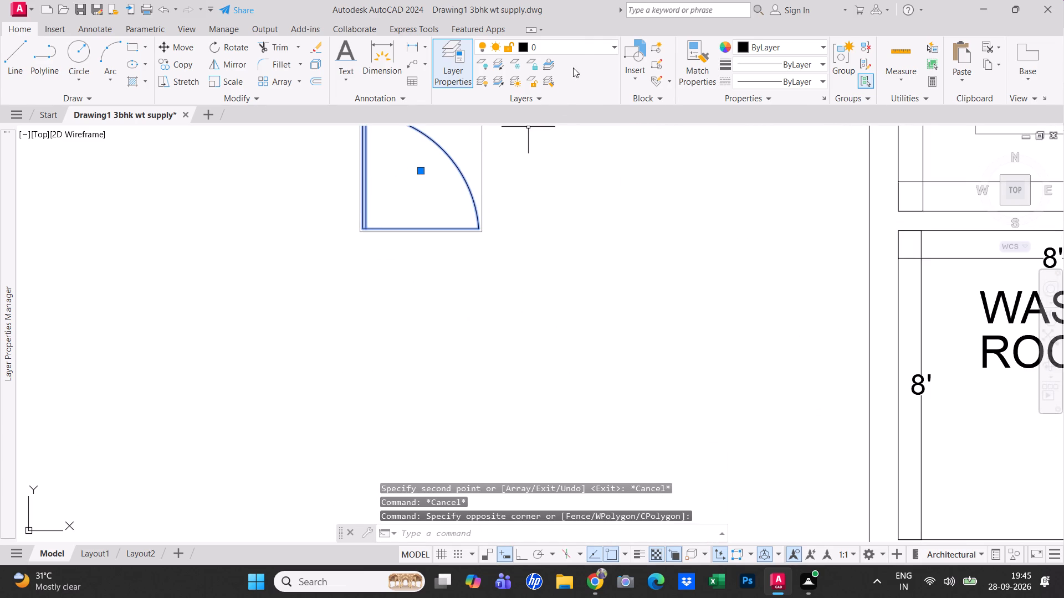
{"action": "left_click", "coordinate": [579, 49]}
{"action": "left_click", "coordinate": [571, 111]}
{"action": "key", "text": "Escape"}
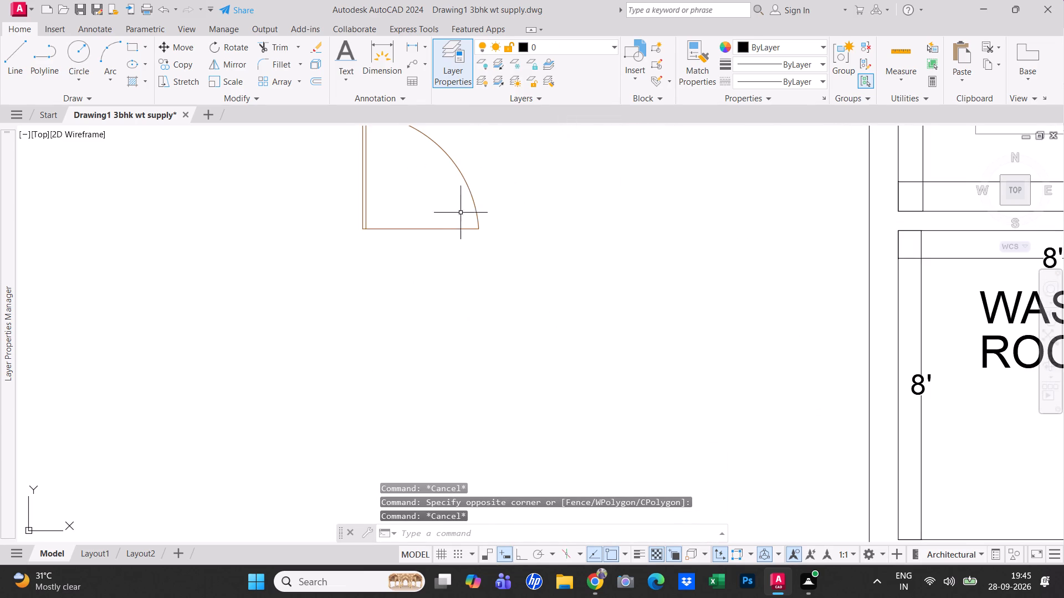
Rotate the brown door copy outside the plan 90° counter-clockwise so its leaf lies horizontal along the bottom.
{"action": "scroll", "coordinate": [455, 226], "scroll_direction": "down", "scroll_amount": 3}
{"action": "scroll", "coordinate": [457, 231], "scroll_direction": "up", "scroll_amount": 2}
{"action": "middle_click_drag", "start_coordinate": [458, 233], "coordinate": [487, 271]}
{"action": "scroll", "coordinate": [481, 274], "scroll_direction": "down", "scroll_amount": 2}
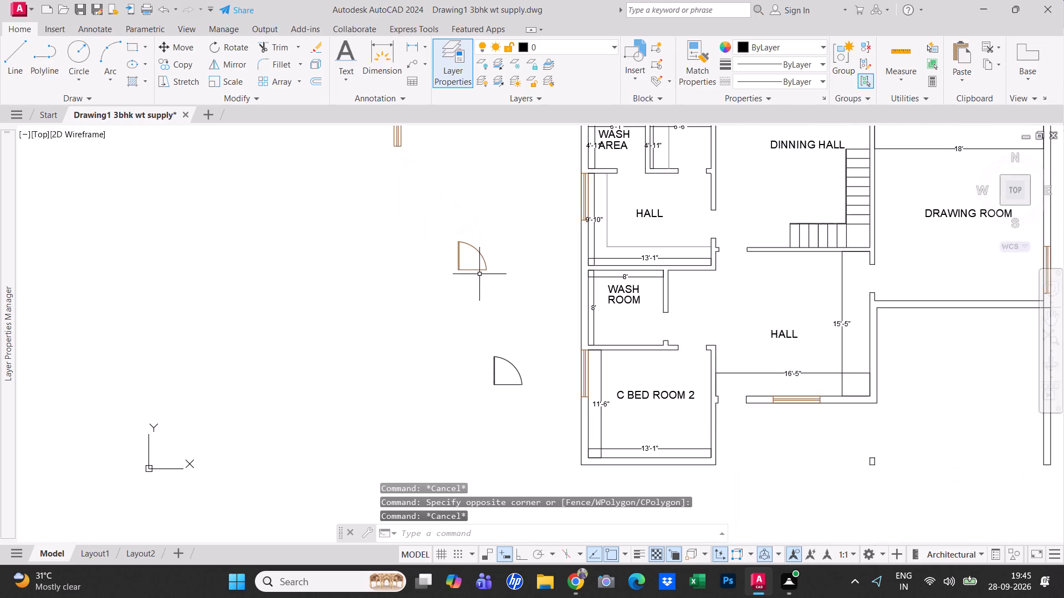
{"action": "scroll", "coordinate": [477, 244], "scroll_direction": "up", "scroll_amount": 2}
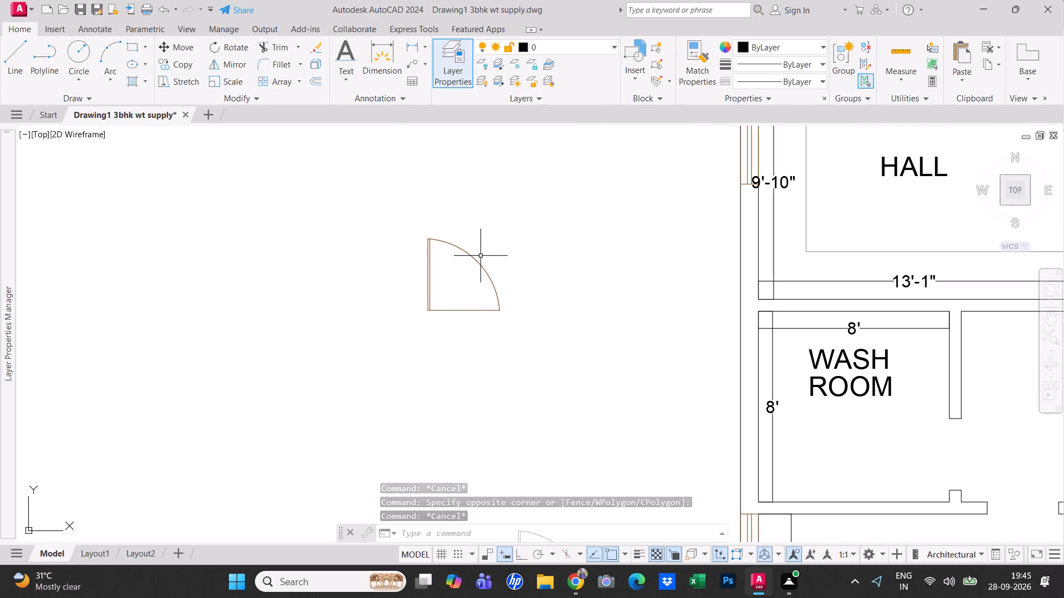
{"action": "left_click", "coordinate": [500, 302]}
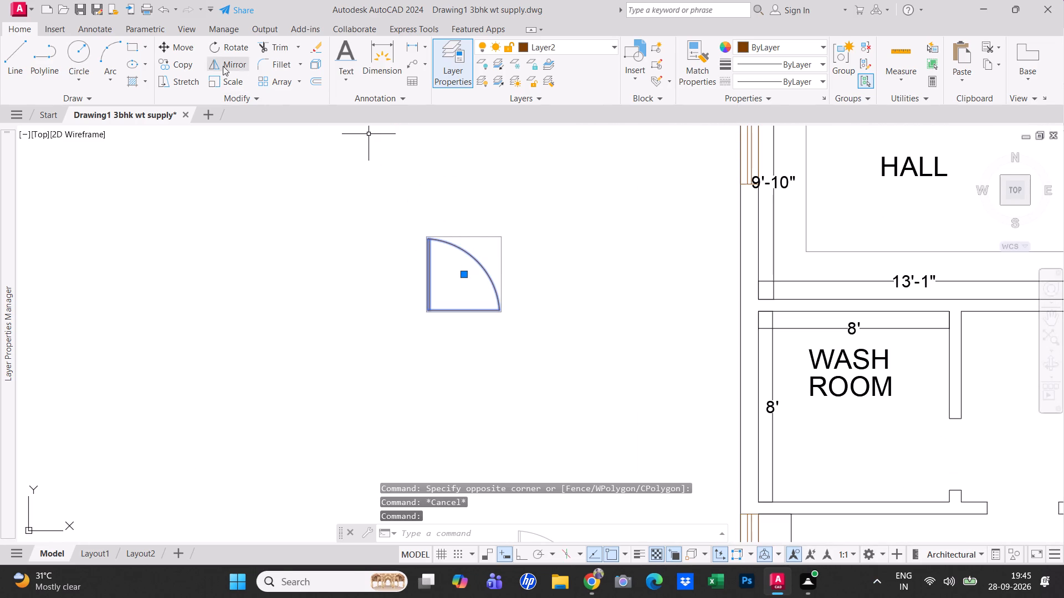
{"action": "left_click", "coordinate": [245, 47]}
{"action": "left_click", "coordinate": [446, 239]}
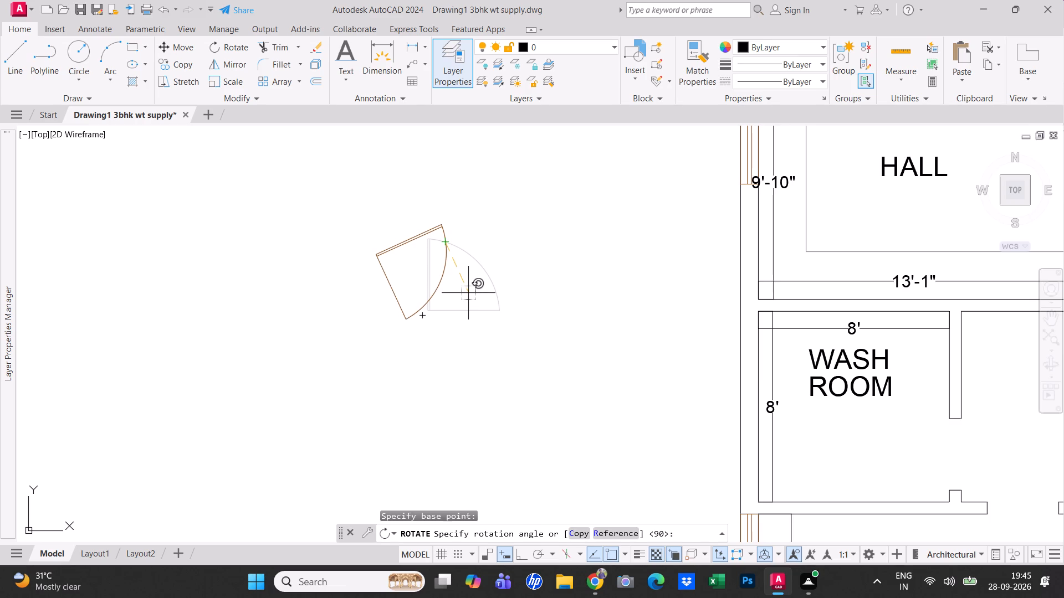
{"action": "key", "text": "F8"}
{"action": "scroll", "coordinate": [468, 291], "scroll_direction": "down", "scroll_amount": 3}
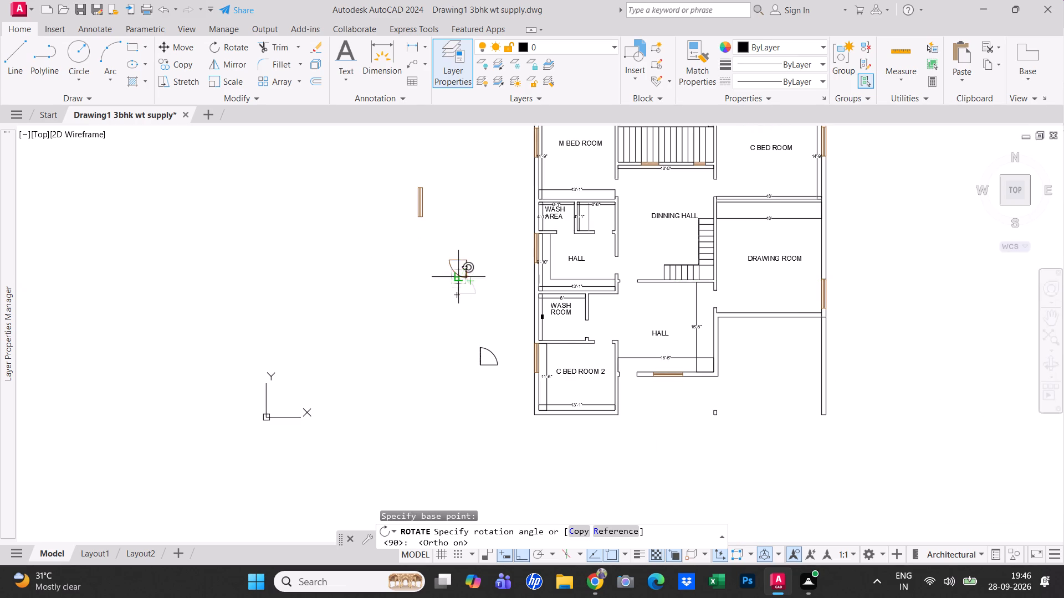
{"action": "left_click", "coordinate": [485, 231]}
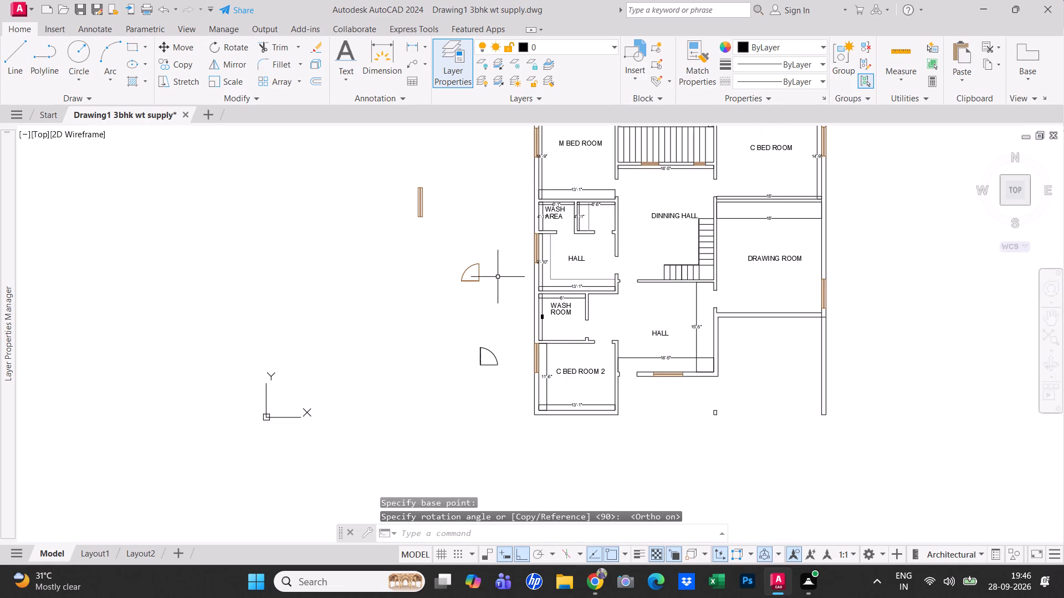
Copy the rotated door by its hinge corner to the south jamb of the WASH ROOM doorway above C BED ROOM 2.
{"action": "scroll", "coordinate": [476, 285], "scroll_direction": "up", "scroll_amount": 2}
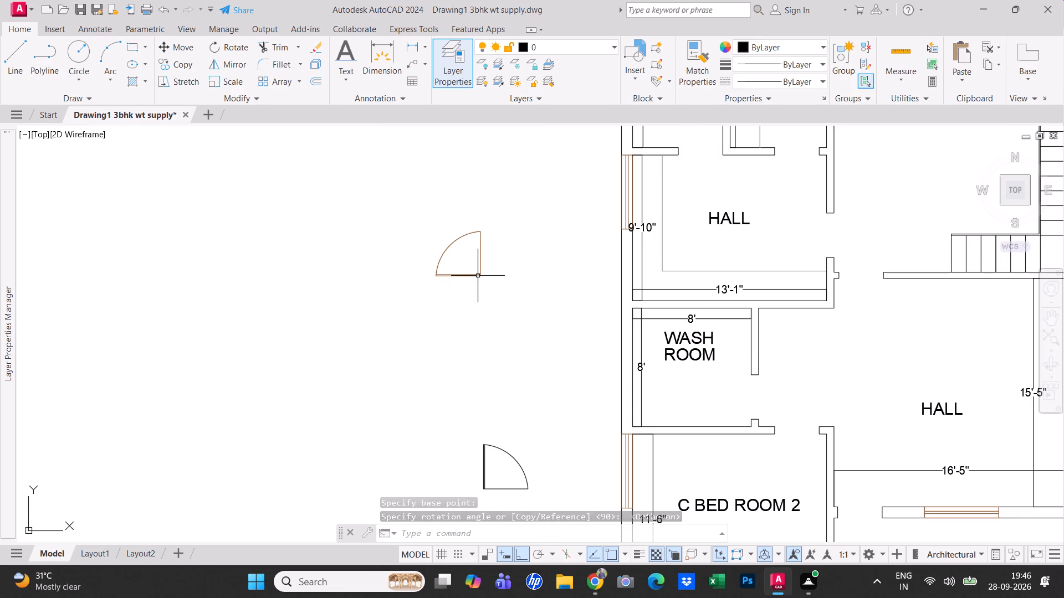
{"action": "scroll", "coordinate": [480, 273], "scroll_direction": "up", "scroll_amount": 2}
{"action": "left_click", "coordinate": [477, 276]}
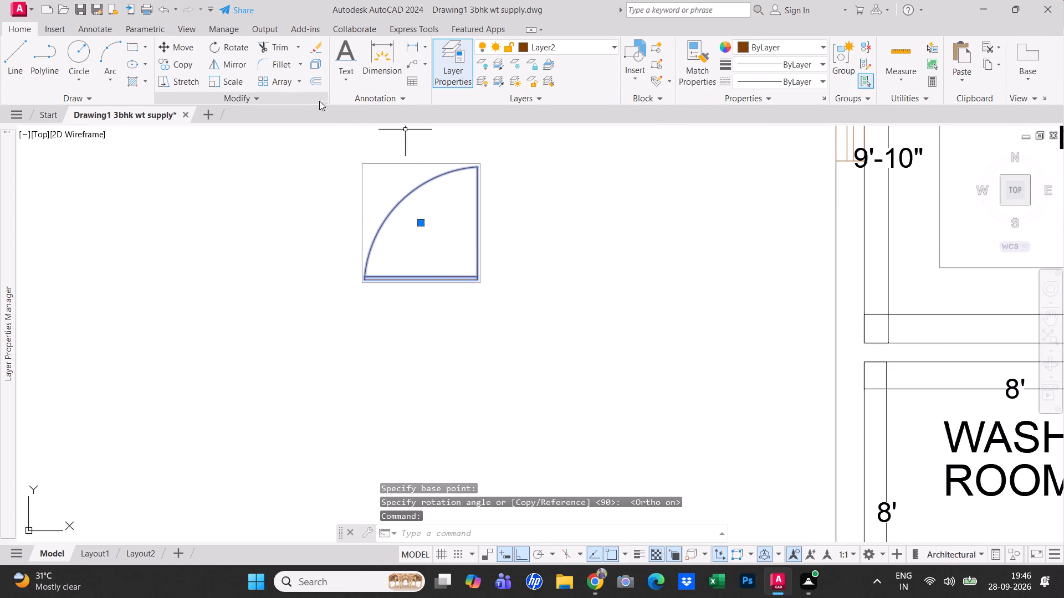
{"action": "left_click", "coordinate": [174, 63]}
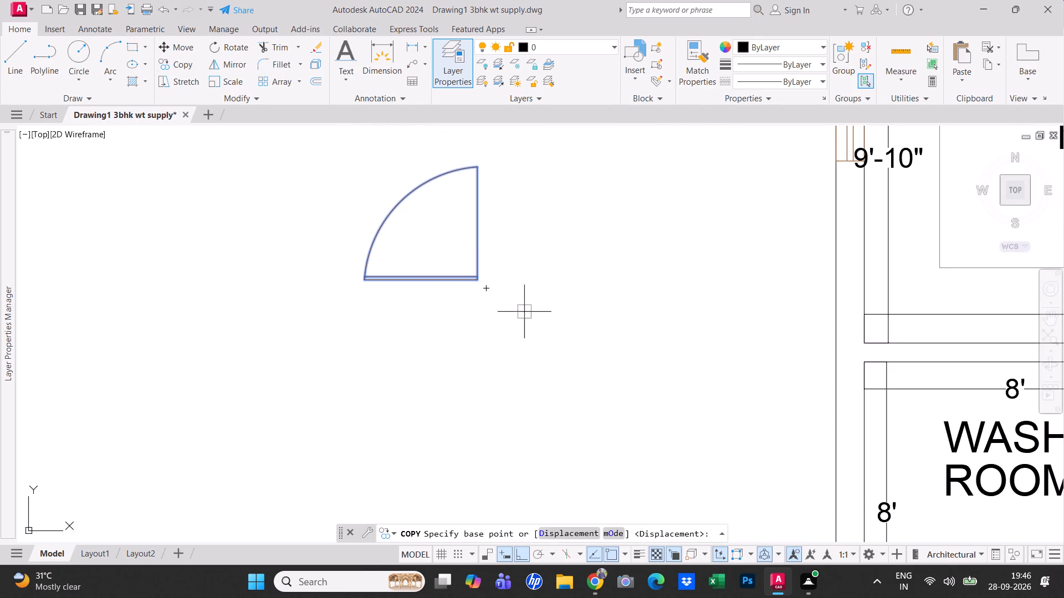
{"action": "scroll", "coordinate": [473, 277], "scroll_direction": "up", "scroll_amount": 3}
{"action": "left_click", "coordinate": [485, 289]}
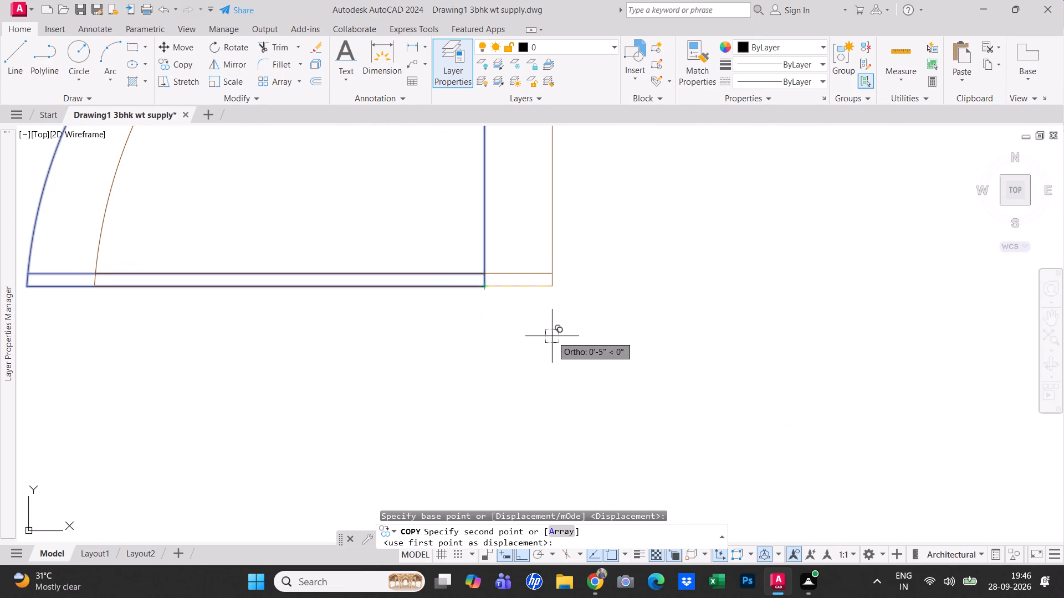
{"action": "key", "text": "F8"}
{"action": "scroll", "coordinate": [552, 336], "scroll_direction": "down", "scroll_amount": 5}
{"action": "scroll", "coordinate": [799, 449], "scroll_direction": "up", "scroll_amount": 1}
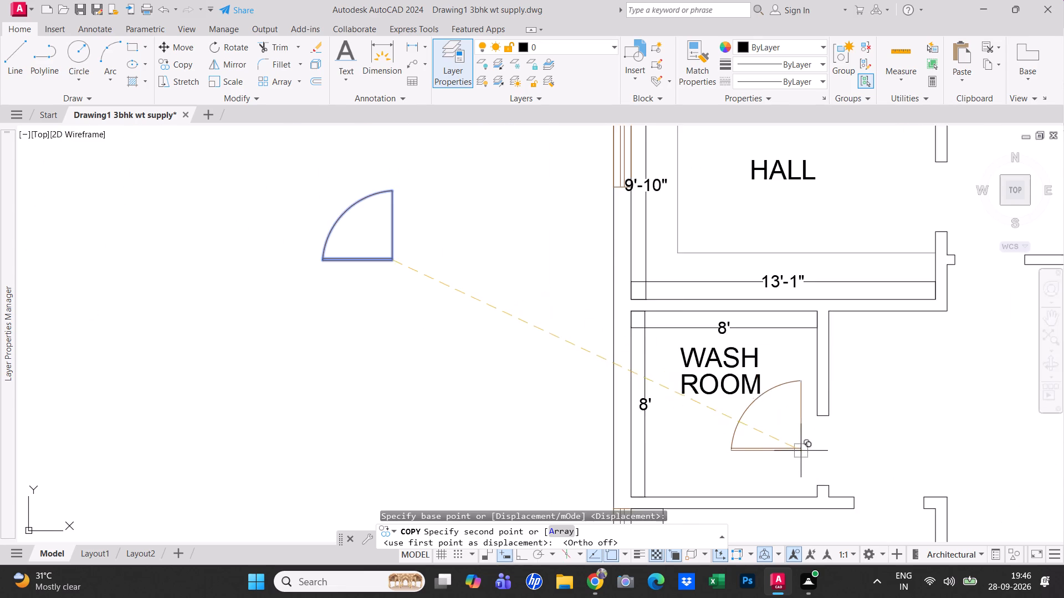
{"action": "scroll", "coordinate": [801, 451], "scroll_direction": "up", "scroll_amount": 1}
{"action": "left_click", "coordinate": [840, 506]}
Place another copy of the rotated door at the south jamb of the doorway between M BED ROOM and DINNING HALL.
{"action": "scroll", "coordinate": [759, 427], "scroll_direction": "down", "scroll_amount": 4}
{"action": "scroll", "coordinate": [806, 279], "scroll_direction": "up", "scroll_amount": 3}
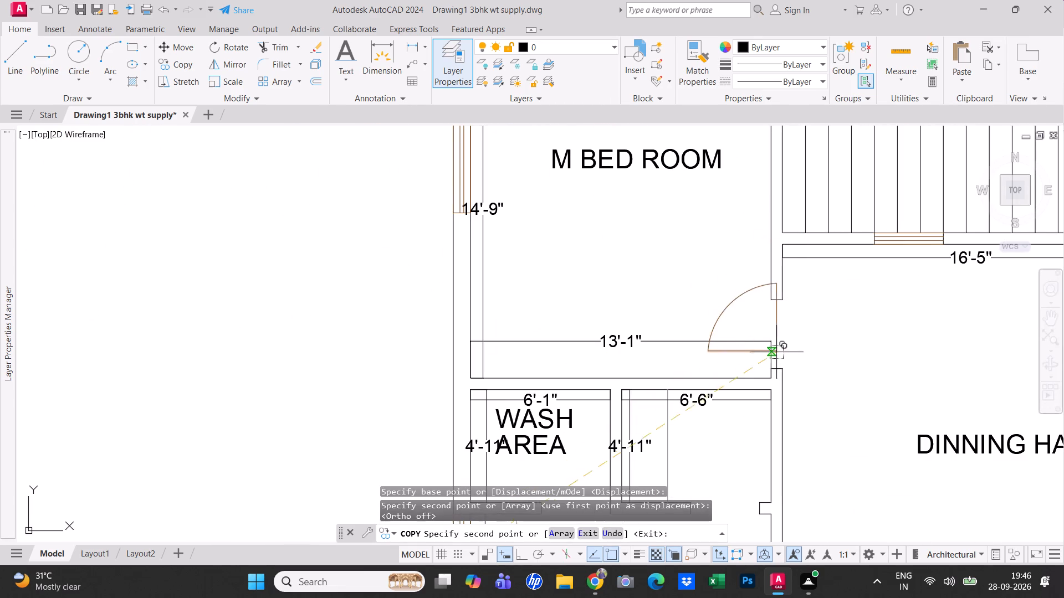
{"action": "left_click", "coordinate": [782, 365]}
Place another copy of the rotated door inside C BED ROOM, just east of its DINNING HALL doorway, and end copying.
{"action": "scroll", "coordinate": [820, 325], "scroll_direction": "down", "scroll_amount": 1}
{"action": "middle_click_drag", "start_coordinate": [820, 326], "coordinate": [757, 329]}
{"action": "scroll", "coordinate": [757, 329], "scroll_direction": "down", "scroll_amount": 1}
{"action": "middle_click_drag", "start_coordinate": [754, 328], "coordinate": [679, 233]}
{"action": "scroll", "coordinate": [673, 377], "scroll_direction": "up", "scroll_amount": 2}
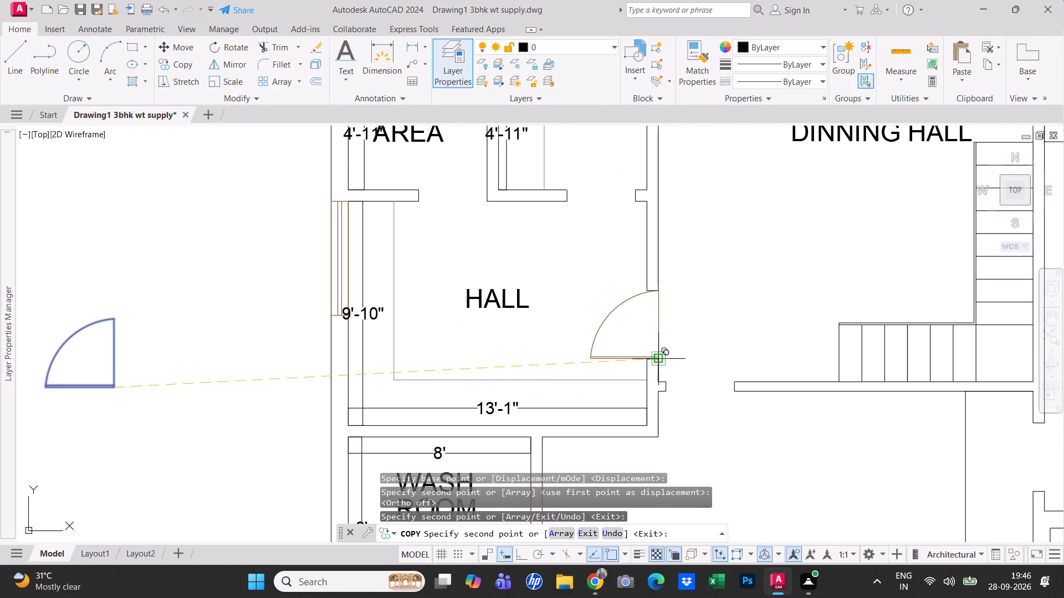
{"action": "scroll", "coordinate": [643, 390], "scroll_direction": "down", "scroll_amount": 1}
{"action": "middle_click_drag", "start_coordinate": [642, 385], "coordinate": [698, 321]}
{"action": "scroll", "coordinate": [683, 320], "scroll_direction": "down", "scroll_amount": 1}
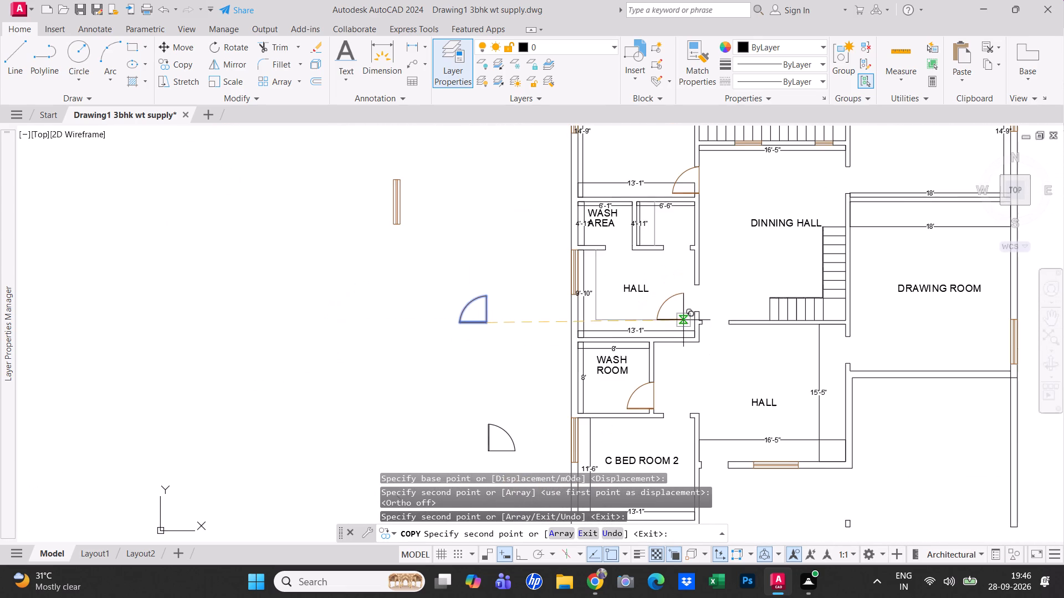
{"action": "middle_click_drag", "start_coordinate": [686, 396], "coordinate": [514, 422]}
{"action": "scroll", "coordinate": [651, 310], "scroll_direction": "down", "scroll_amount": 1}
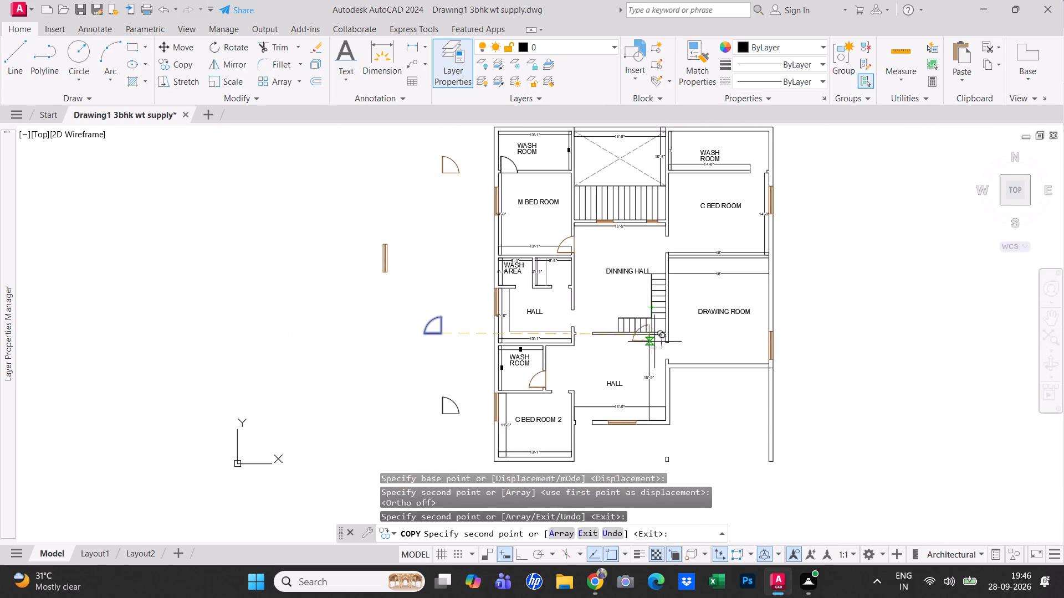
{"action": "middle_click_drag", "start_coordinate": [654, 393], "coordinate": [627, 430]}
{"action": "scroll", "coordinate": [653, 281], "scroll_direction": "up", "scroll_amount": 1}
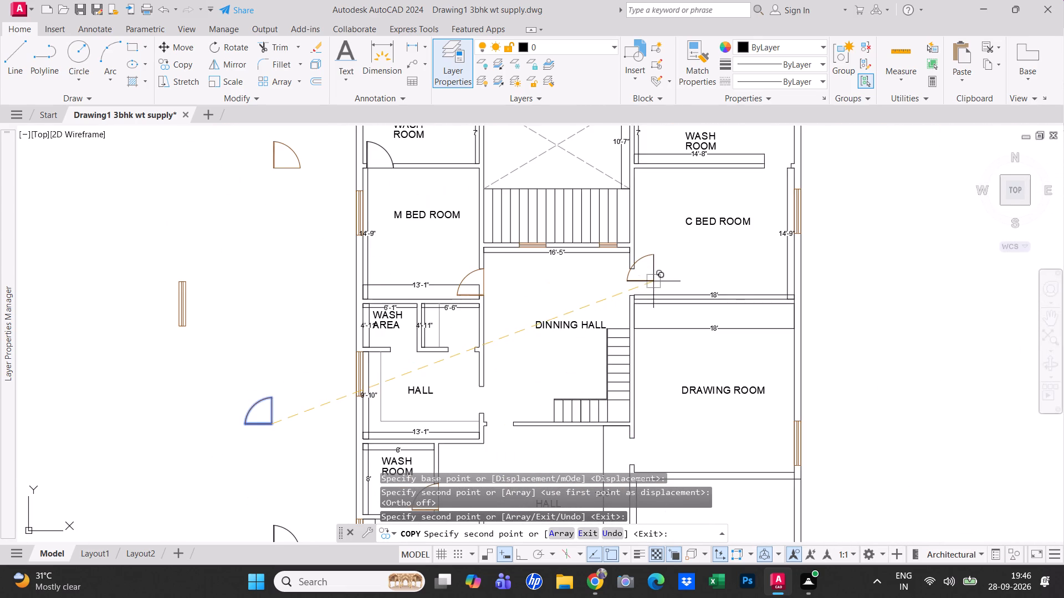
{"action": "scroll", "coordinate": [653, 282], "scroll_direction": "up", "scroll_amount": 1}
{"action": "left_click", "coordinate": [672, 282]}
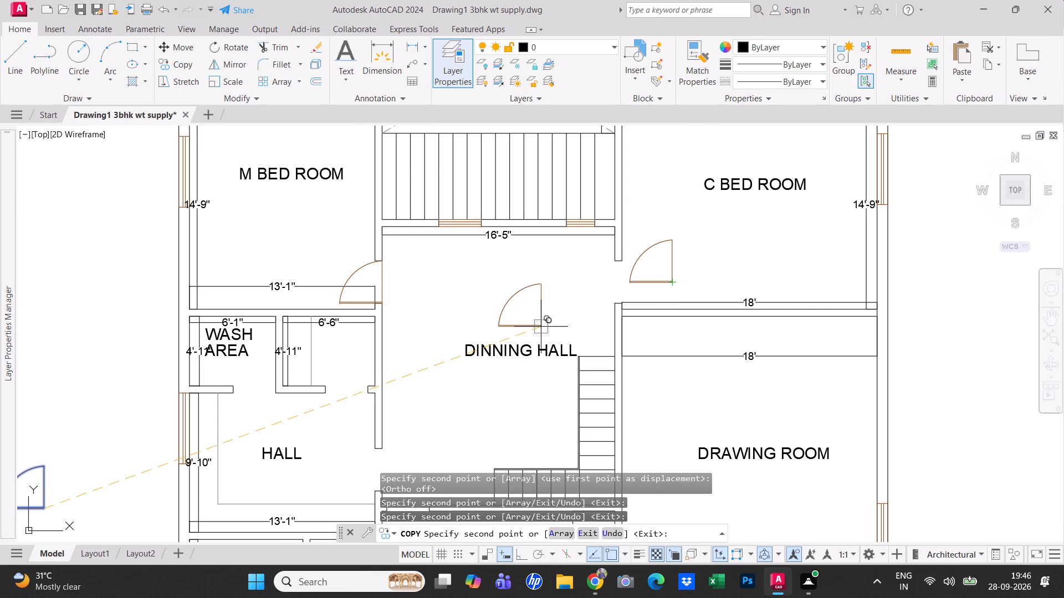
{"action": "scroll", "coordinate": [575, 314], "scroll_direction": "down", "scroll_amount": 2}
{"action": "key", "text": "Escape"}
Mirror the door in C BED ROOM about a vertical line through its arc, erasing the source door.
{"action": "middle_click_drag", "start_coordinate": [626, 252], "coordinate": [648, 207]}
{"action": "scroll", "coordinate": [645, 215], "scroll_direction": "up", "scroll_amount": 1}
{"action": "scroll", "coordinate": [637, 282], "scroll_direction": "up", "scroll_amount": 2}
{"action": "left_click", "coordinate": [611, 286]}
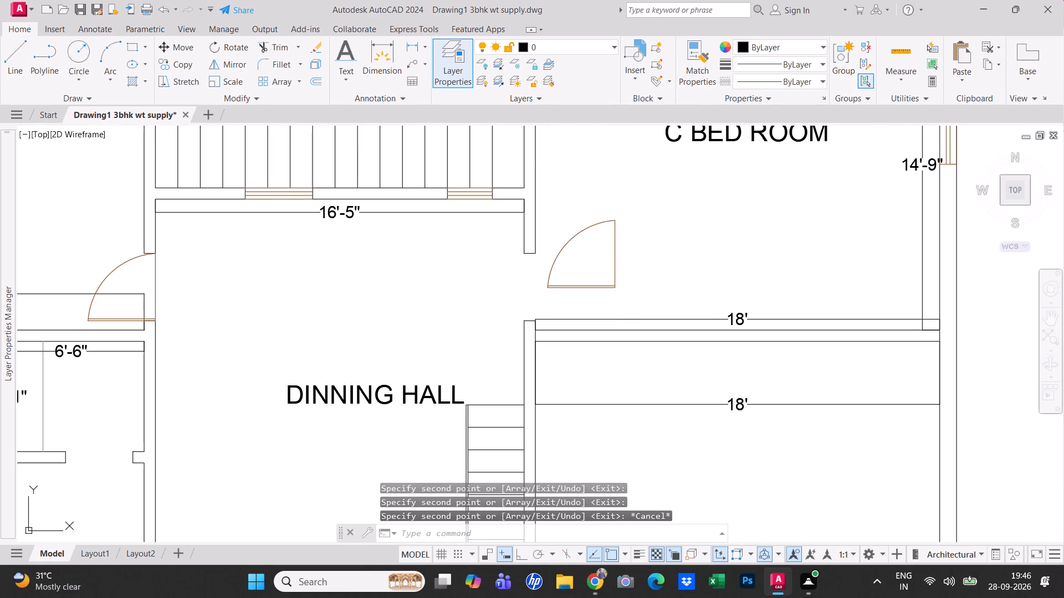
{"action": "left_click", "coordinate": [238, 64]}
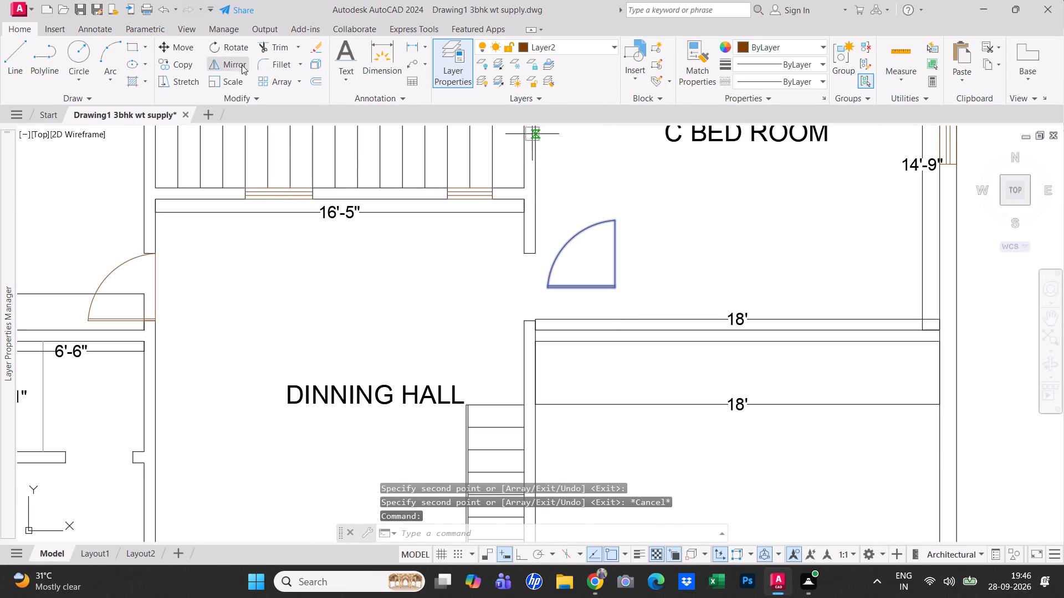
{"action": "left_click", "coordinate": [571, 236]}
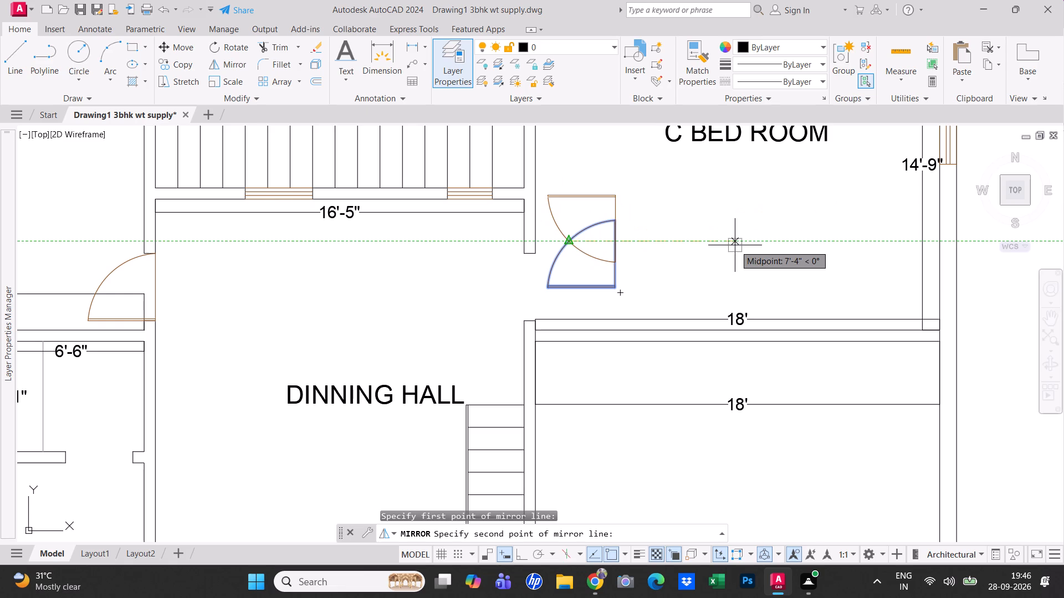
{"action": "key", "text": "F8"}
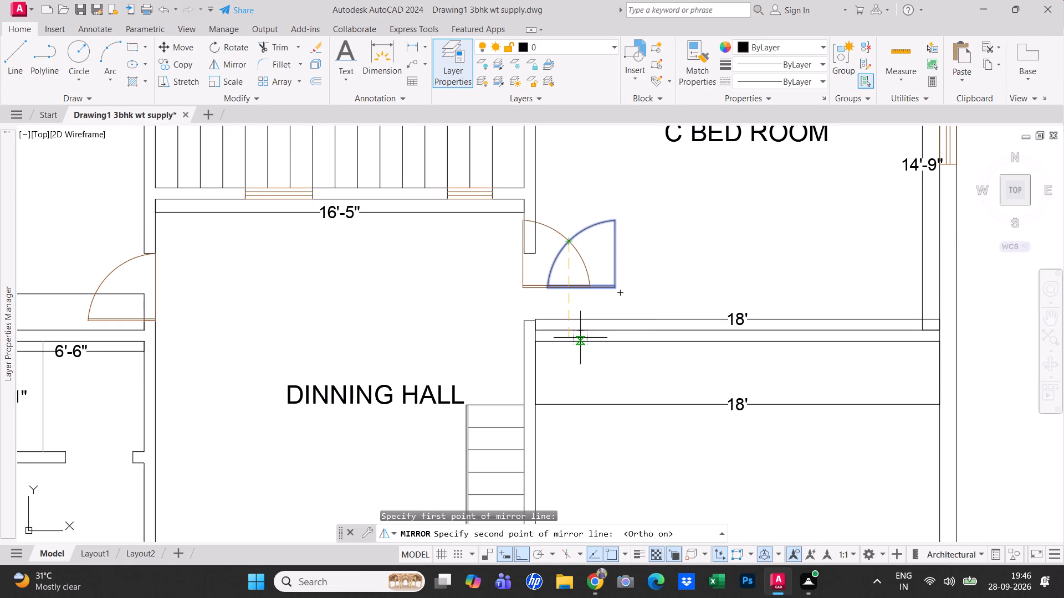
{"action": "left_click", "coordinate": [564, 336]}
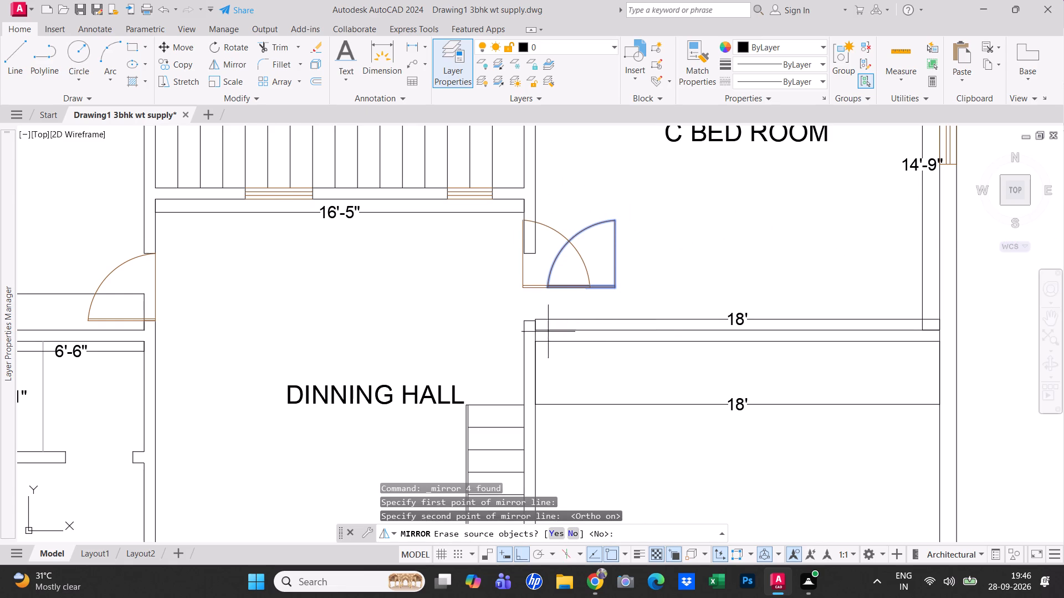
{"action": "left_click", "coordinate": [558, 534]}
Move the mirrored door by its hinge corner to the south jamb of the doorway between DINNING HALL and C BED ROOM.
{"action": "left_click", "coordinate": [560, 283]}
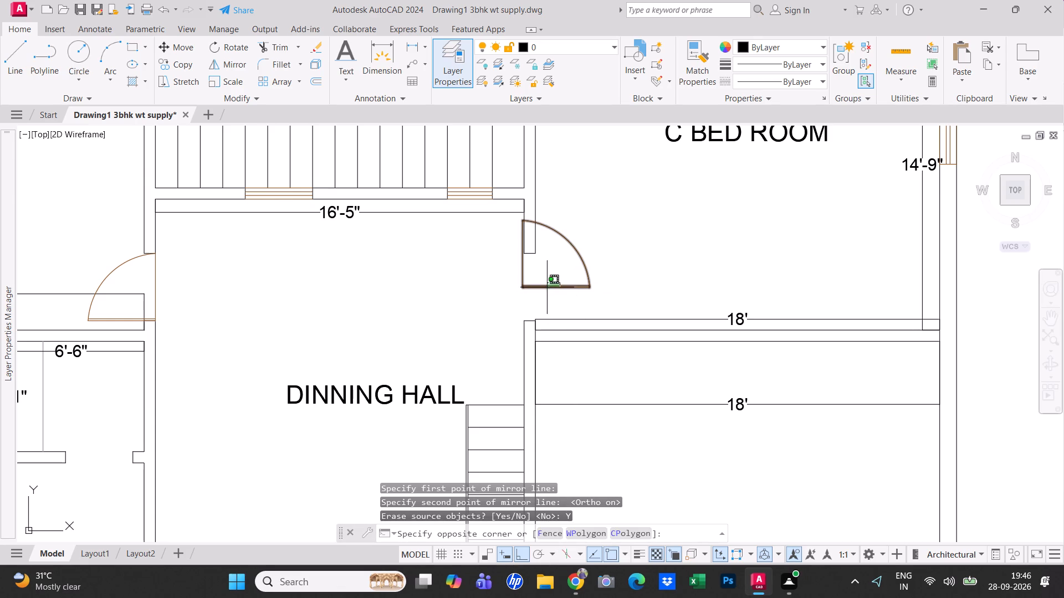
{"action": "left_click", "coordinate": [546, 287]}
{"action": "scroll", "coordinate": [446, 233], "scroll_direction": "up", "scroll_amount": 1}
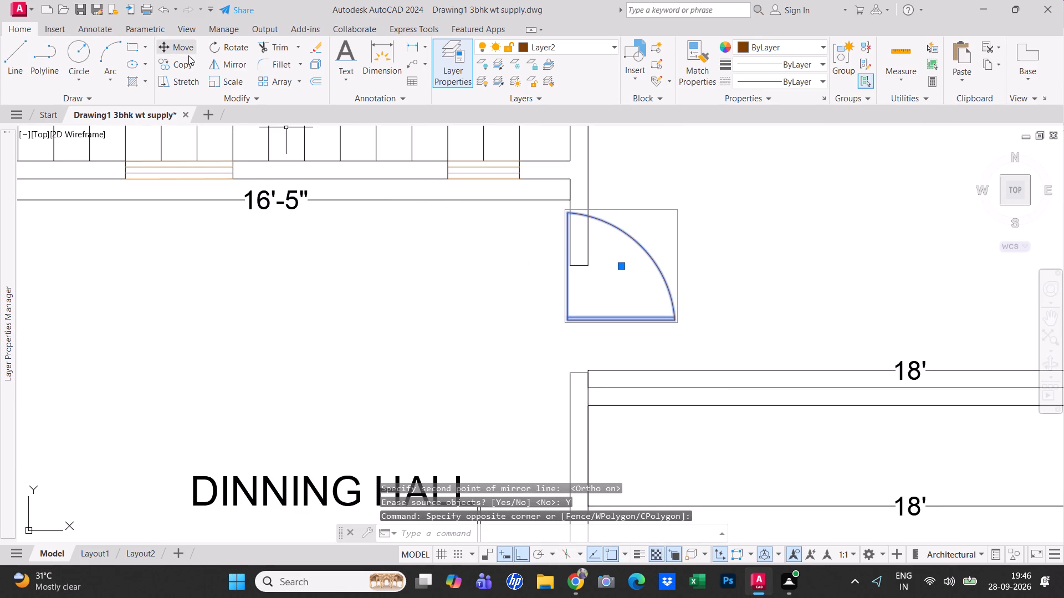
{"action": "left_click", "coordinate": [182, 53]}
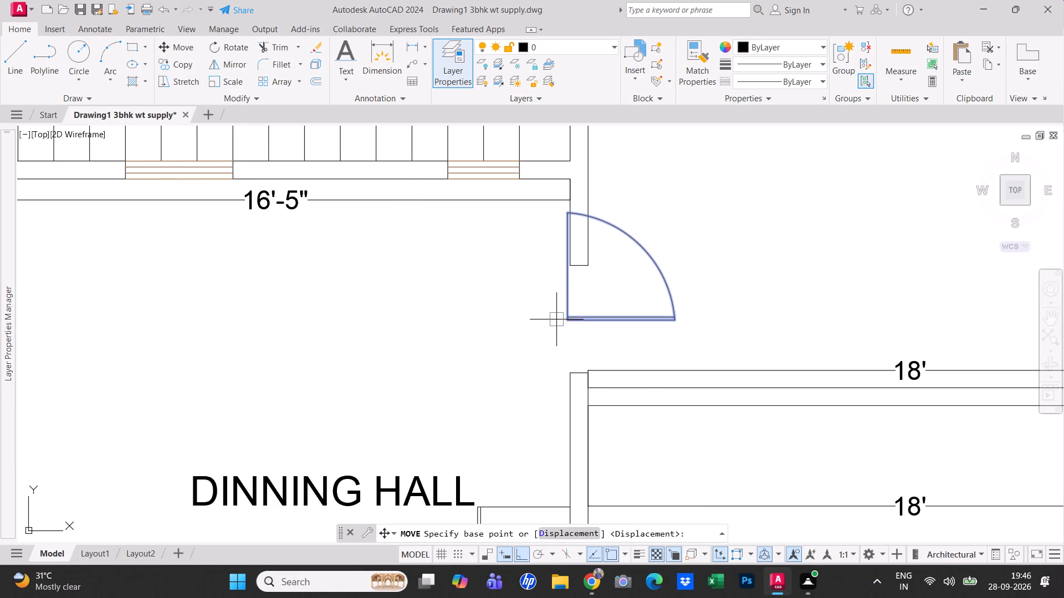
{"action": "left_click", "coordinate": [565, 320]}
{"action": "left_click", "coordinate": [570, 374]}
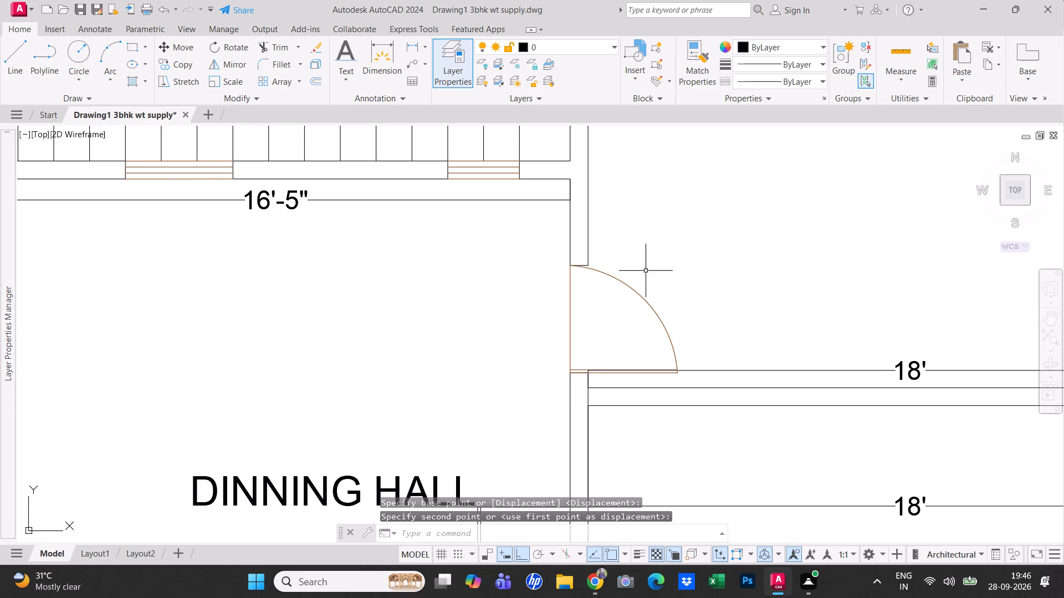
{"action": "key", "text": "Escape"}
Stretch the west corner of C BED ROOM's south wall line to meet the bottom edge of the door leaf.
{"action": "scroll", "coordinate": [636, 256], "scroll_direction": "down", "scroll_amount": 1}
{"action": "scroll", "coordinate": [640, 349], "scroll_direction": "up", "scroll_amount": 2}
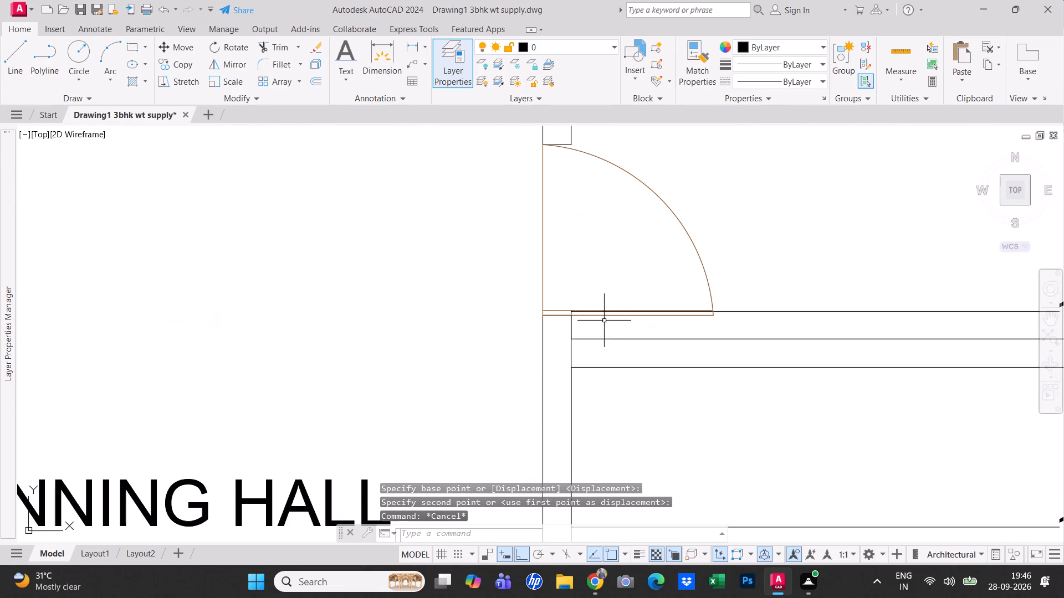
{"action": "key", "text": "Escape"}
{"action": "scroll", "coordinate": [535, 310], "scroll_direction": "up", "scroll_amount": 2}
{"action": "scroll", "coordinate": [539, 311], "scroll_direction": "down", "scroll_amount": 2}
{"action": "scroll", "coordinate": [587, 301], "scroll_direction": "up", "scroll_amount": 1}
{"action": "middle_click_drag", "start_coordinate": [664, 303], "coordinate": [538, 280]}
{"action": "left_click", "coordinate": [782, 296]}
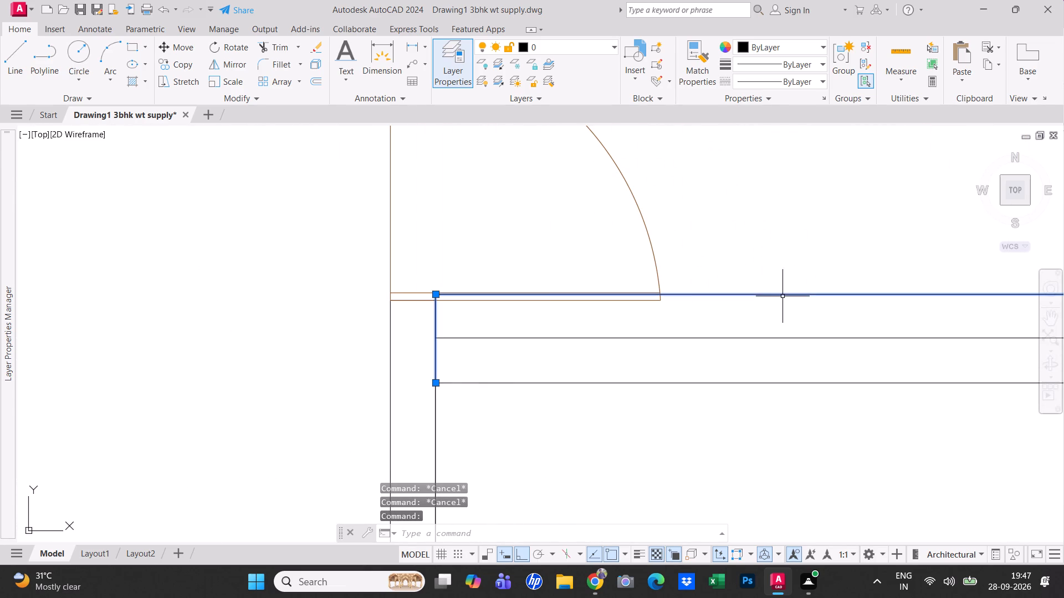
{"action": "scroll", "coordinate": [438, 292], "scroll_direction": "up", "scroll_amount": 2}
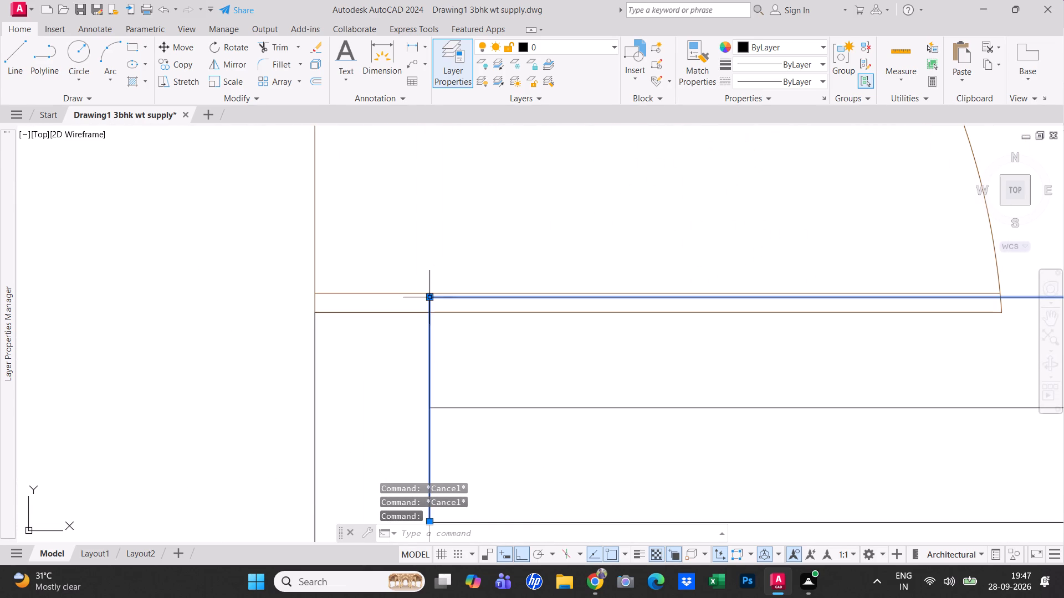
{"action": "left_click", "coordinate": [430, 296]}
{"action": "left_click", "coordinate": [431, 313]}
{"action": "scroll", "coordinate": [454, 317], "scroll_direction": "down", "scroll_amount": 1}
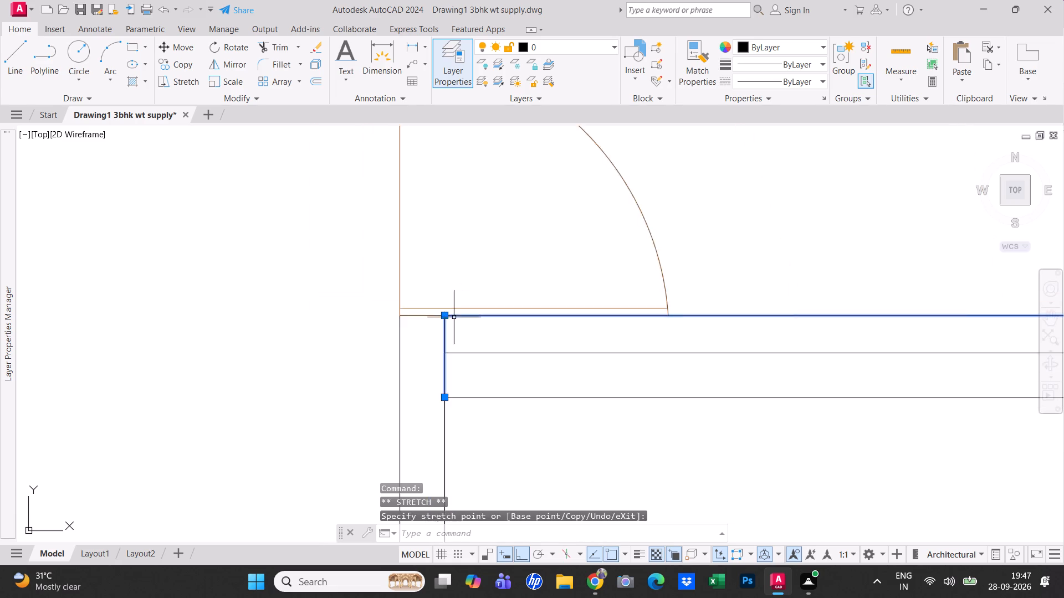
{"action": "scroll", "coordinate": [454, 317], "scroll_direction": "down", "scroll_amount": 2}
{"action": "key", "text": "Escape"}
{"action": "scroll", "coordinate": [600, 290], "scroll_direction": "down", "scroll_amount": 2}
{"action": "middle_click_drag", "start_coordinate": [656, 278], "coordinate": [620, 282]}
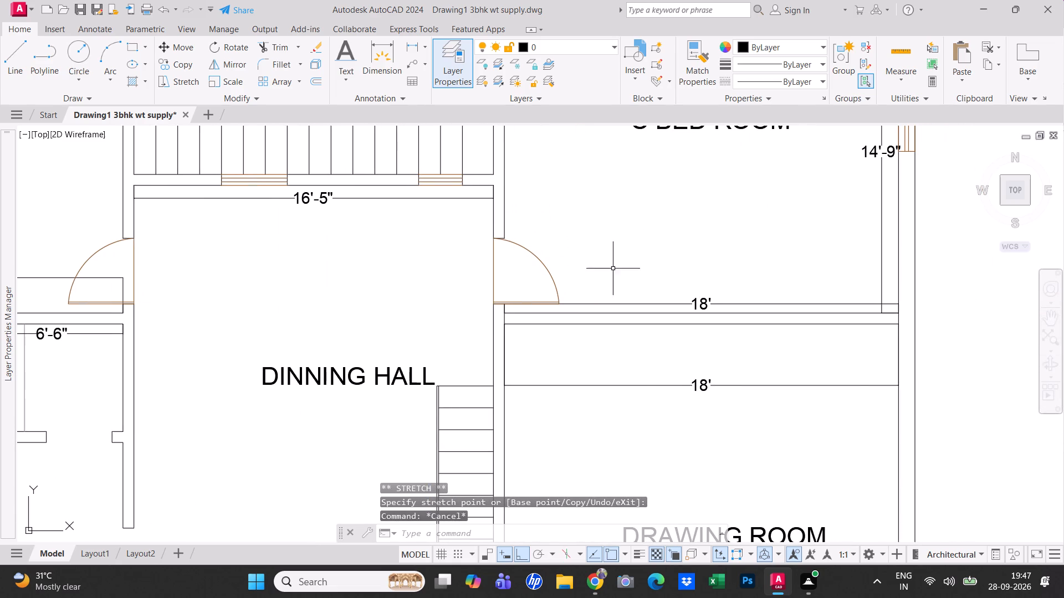
{"action": "key", "text": "Escape"}
Copy the C BED ROOM door by its hinge corner to the south jamb of the doorway between HALL and DRAWING ROOM.
{"action": "middle_click", "coordinate": [581, 249]}
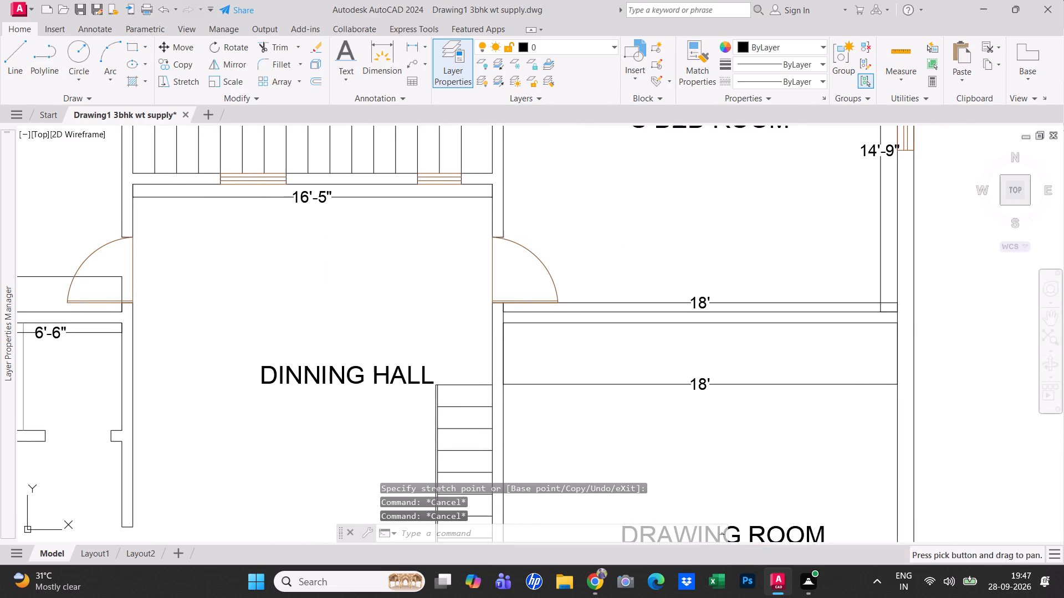
{"action": "scroll", "coordinate": [586, 265], "scroll_direction": "up", "scroll_amount": 1}
{"action": "scroll", "coordinate": [586, 267], "scroll_direction": "down", "scroll_amount": 1}
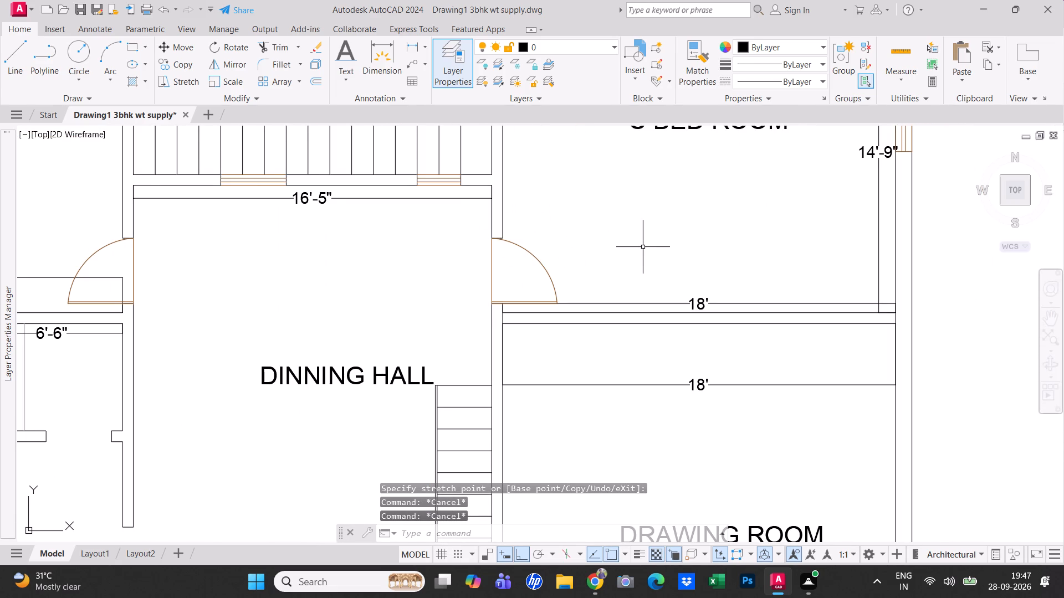
{"action": "scroll", "coordinate": [640, 250], "scroll_direction": "down", "scroll_amount": 1}
{"action": "middle_click_drag", "start_coordinate": [581, 270], "coordinate": [624, 221]}
{"action": "scroll", "coordinate": [627, 219], "scroll_direction": "up", "scroll_amount": 2}
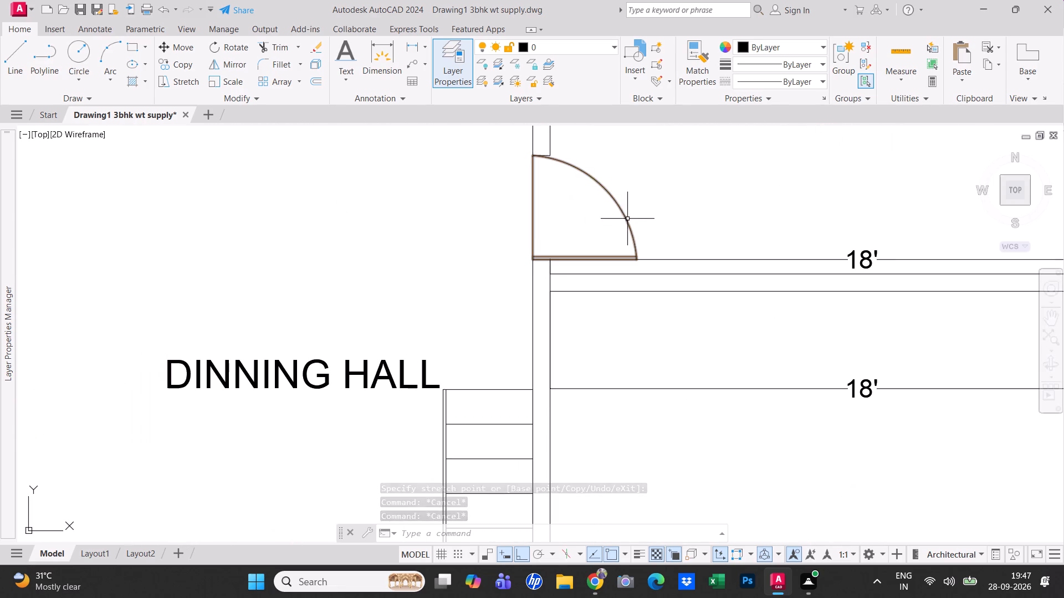
{"action": "left_click", "coordinate": [625, 218]}
{"action": "scroll", "coordinate": [548, 277], "scroll_direction": "up", "scroll_amount": 2}
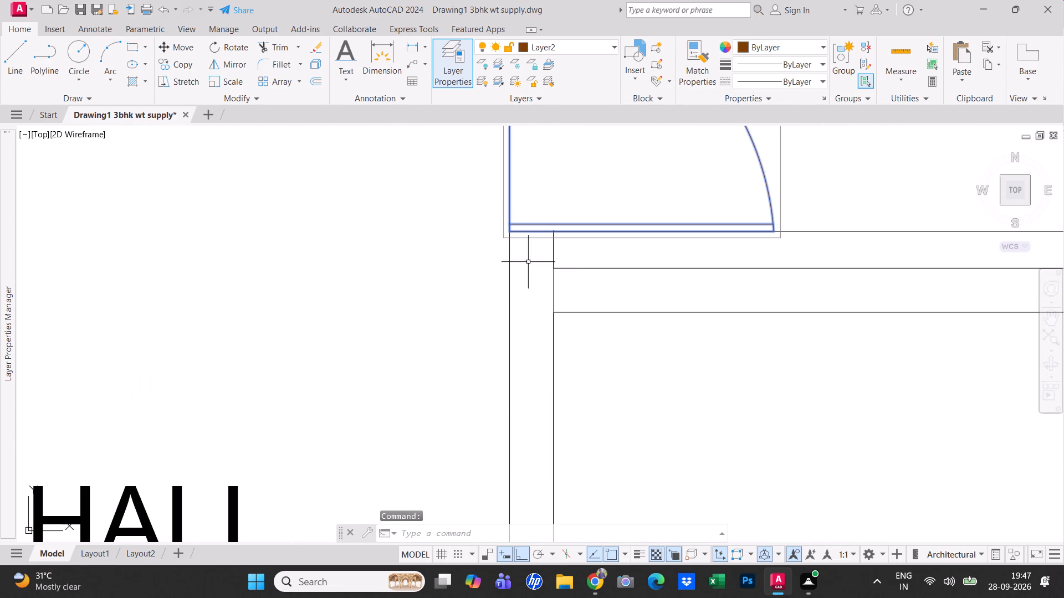
{"action": "left_click", "coordinate": [176, 65]}
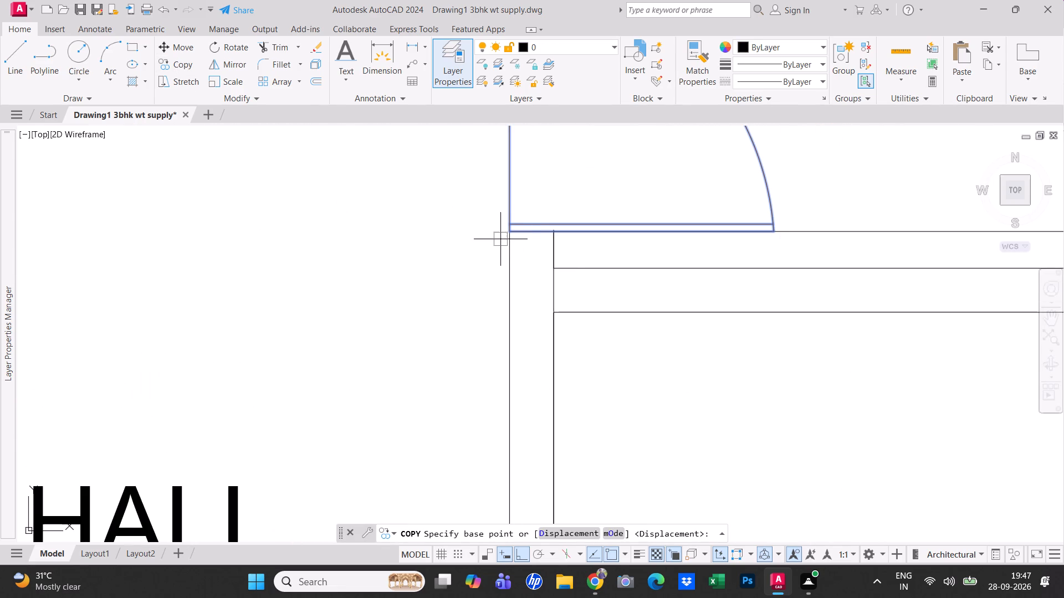
{"action": "left_click", "coordinate": [514, 229]}
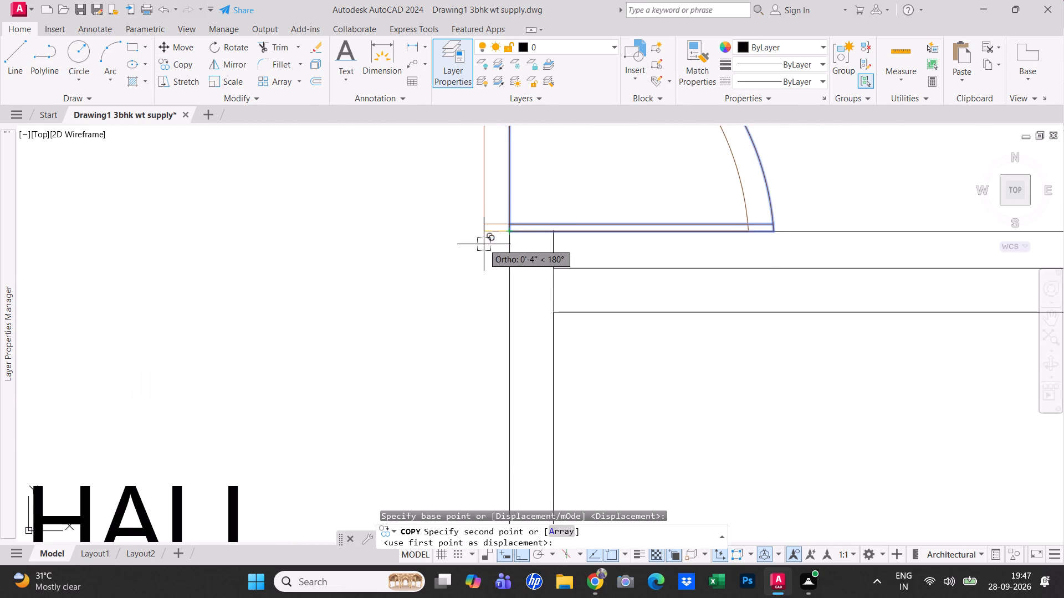
{"action": "scroll", "coordinate": [520, 301], "scroll_direction": "down", "scroll_amount": 1}
{"action": "middle_click_drag", "start_coordinate": [552, 275], "coordinate": [554, 163]}
{"action": "scroll", "coordinate": [554, 164], "scroll_direction": "down", "scroll_amount": 4}
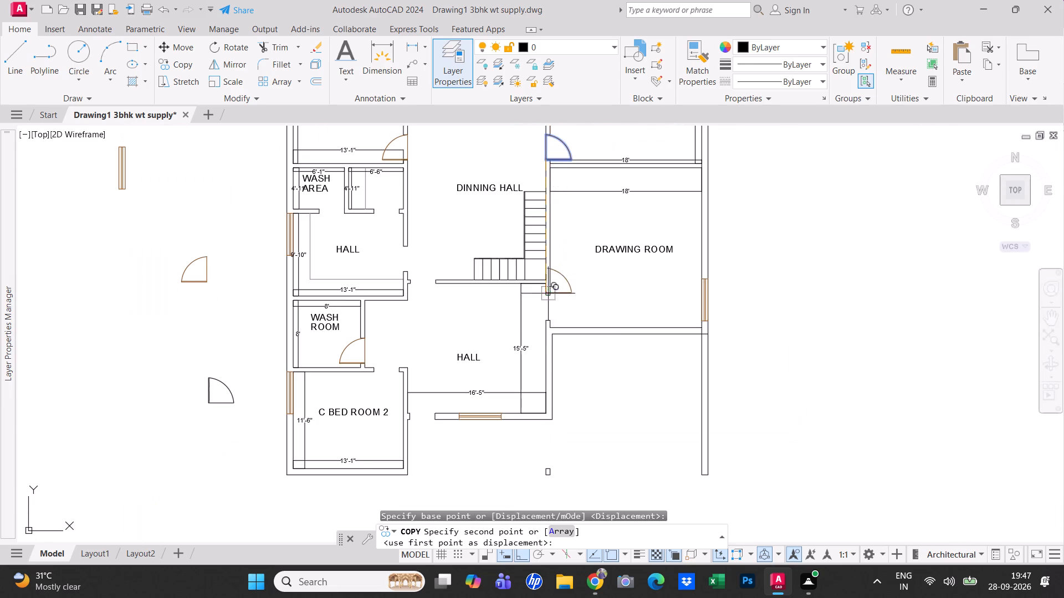
{"action": "scroll", "coordinate": [531, 326], "scroll_direction": "up", "scroll_amount": 4}
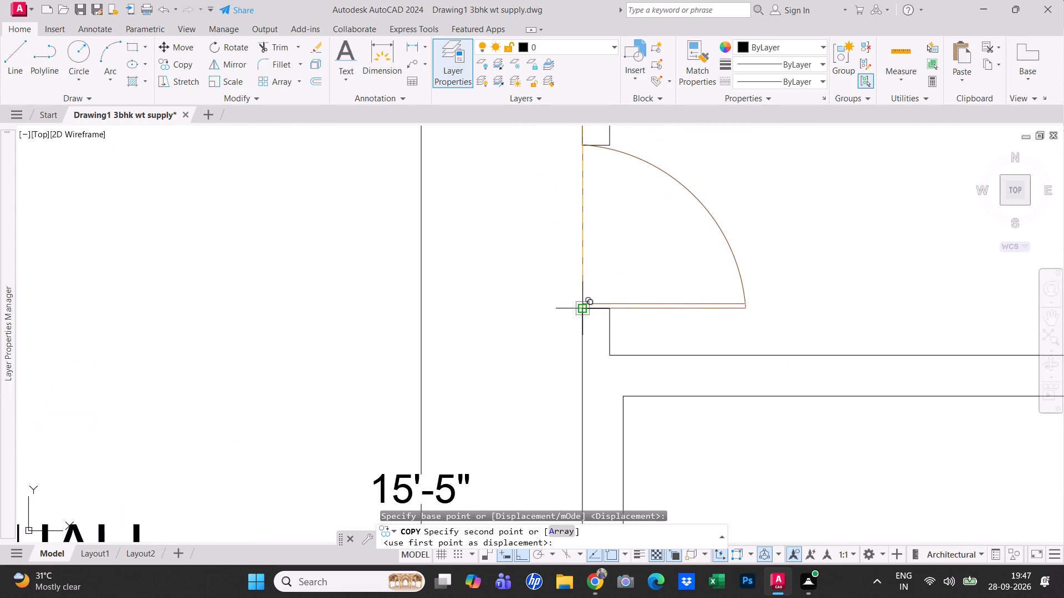
{"action": "left_click", "coordinate": [581, 310]}
{"action": "key", "text": "Escape"}
Copy the loose rotated brown door west of the plan to the empty area just east of C BED ROOM's WASH ROOM.
{"action": "scroll", "coordinate": [667, 273], "scroll_direction": "down", "scroll_amount": 5}
{"action": "middle_click_drag", "start_coordinate": [750, 238], "coordinate": [750, 255]}
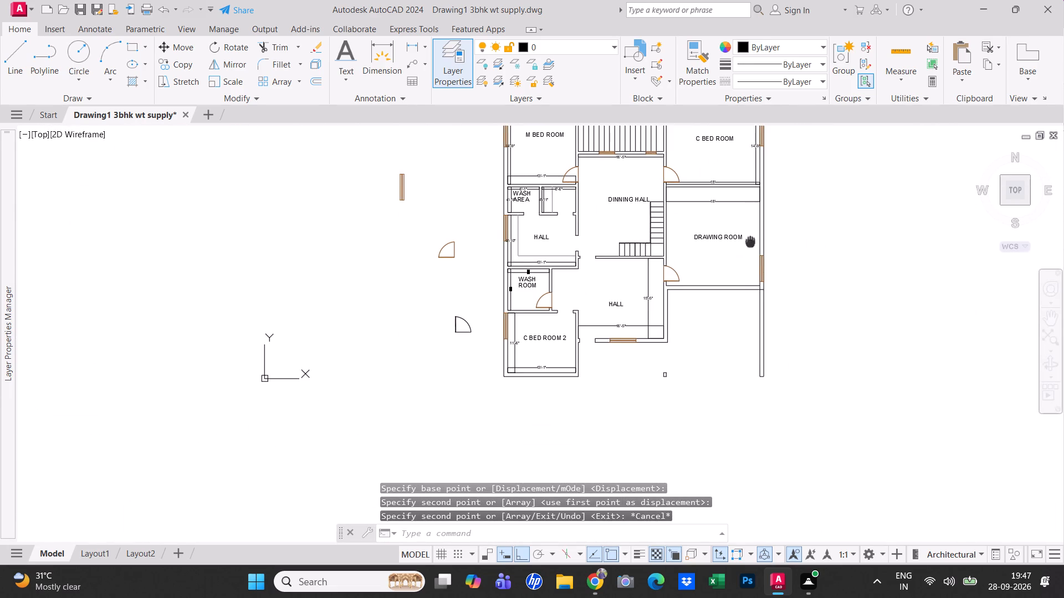
{"action": "middle_click_drag", "start_coordinate": [750, 255], "coordinate": [733, 294]}
{"action": "middle_click_drag", "start_coordinate": [699, 239], "coordinate": [694, 281]}
{"action": "middle_click_drag", "start_coordinate": [672, 245], "coordinate": [649, 239]}
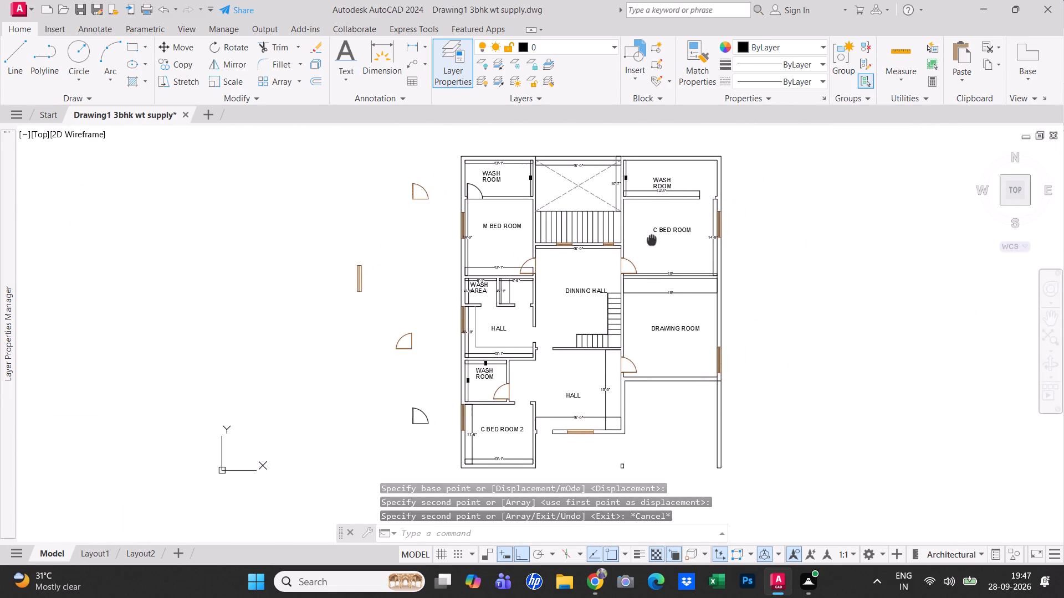
{"action": "middle_click_drag", "start_coordinate": [649, 239], "coordinate": [648, 239]}
{"action": "scroll", "coordinate": [646, 234], "scroll_direction": "down", "scroll_amount": 1}
{"action": "scroll", "coordinate": [489, 313], "scroll_direction": "up", "scroll_amount": 2}
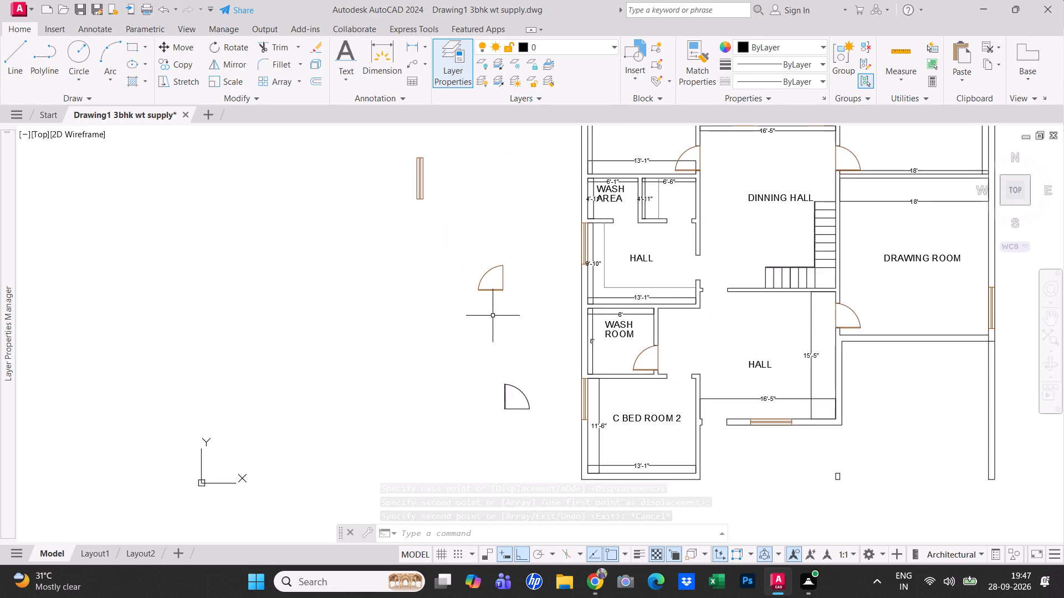
{"action": "scroll", "coordinate": [493, 316], "scroll_direction": "down", "scroll_amount": 1}
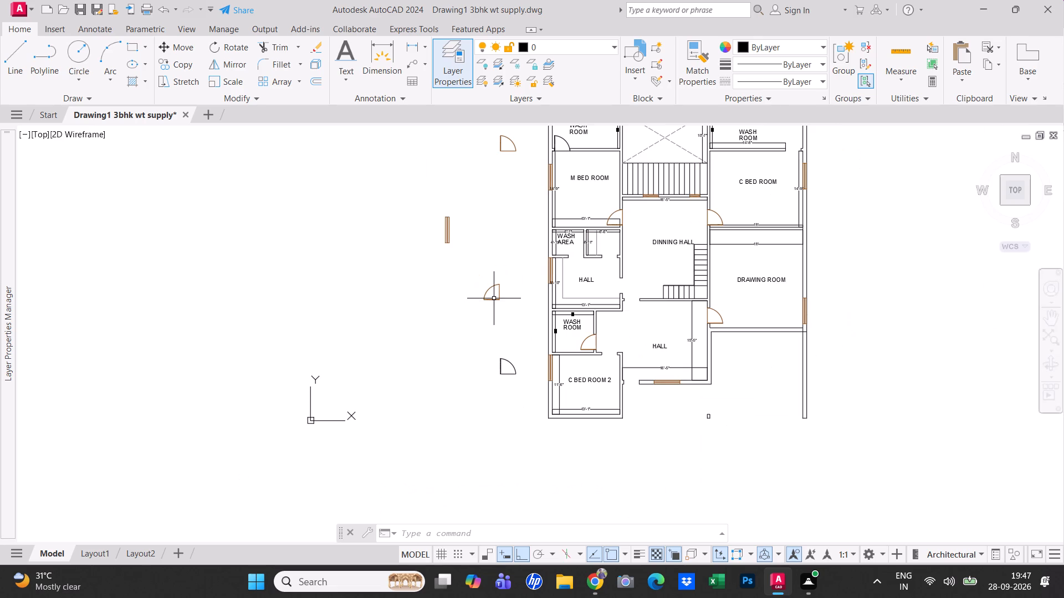
{"action": "left_click", "coordinate": [495, 298]}
{"action": "scroll", "coordinate": [418, 236], "scroll_direction": "up", "scroll_amount": 1}
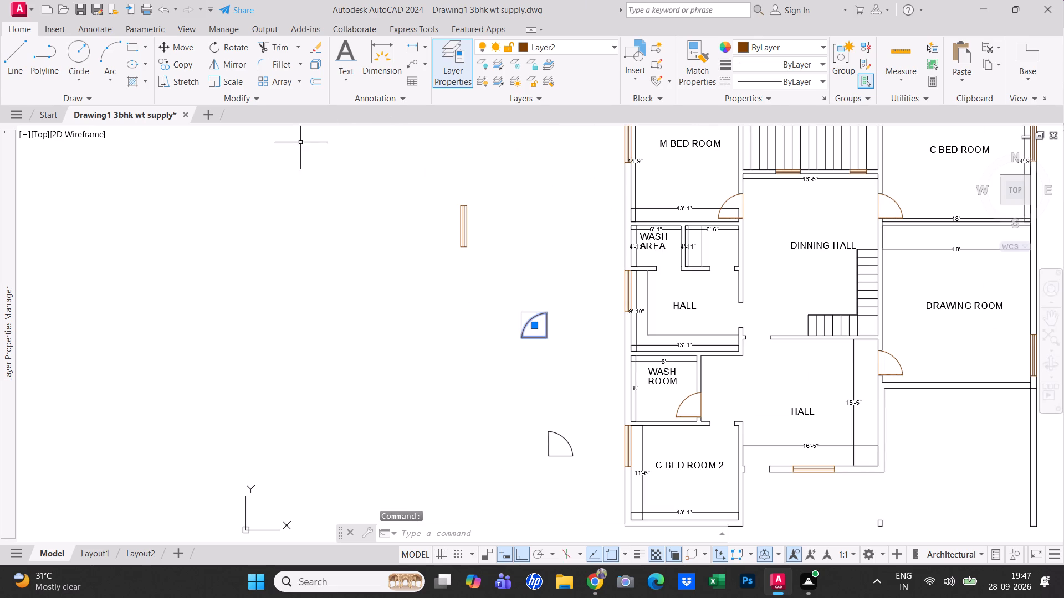
{"action": "left_click", "coordinate": [177, 64]}
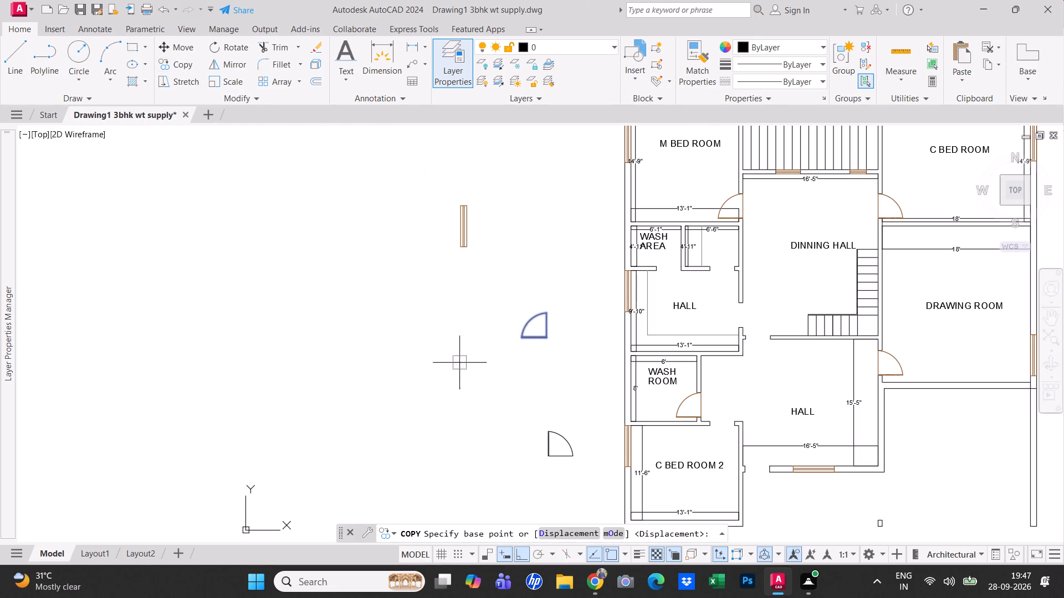
{"action": "scroll", "coordinate": [546, 333], "scroll_direction": "up", "scroll_amount": 4}
{"action": "left_click", "coordinate": [541, 362]}
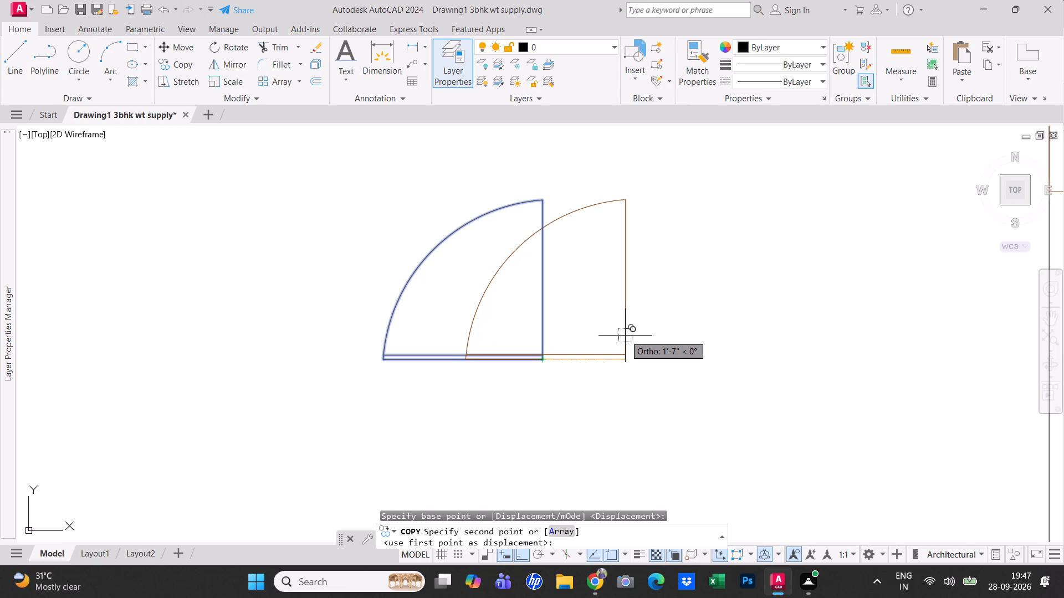
{"action": "scroll", "coordinate": [594, 353], "scroll_direction": "down", "scroll_amount": 5}
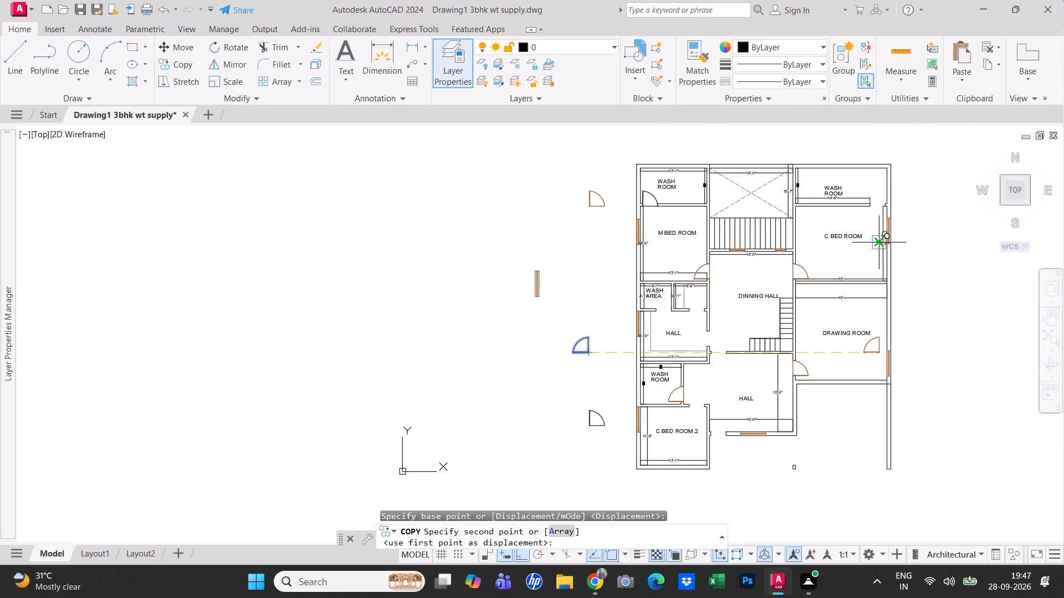
{"action": "key", "text": "F8"}
{"action": "scroll", "coordinate": [871, 235], "scroll_direction": "up", "scroll_amount": 2}
{"action": "middle_click_drag", "start_coordinate": [872, 237], "coordinate": [842, 293]}
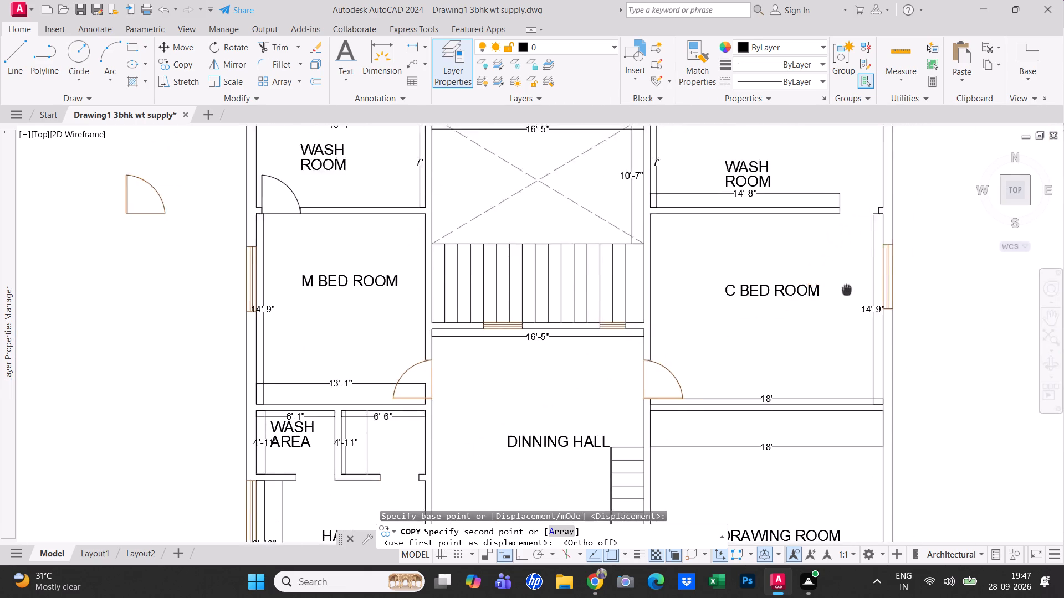
{"action": "middle_click_drag", "start_coordinate": [842, 293], "coordinate": [815, 328]}
{"action": "left_click", "coordinate": [919, 218]}
{"action": "key", "text": "Escape"}
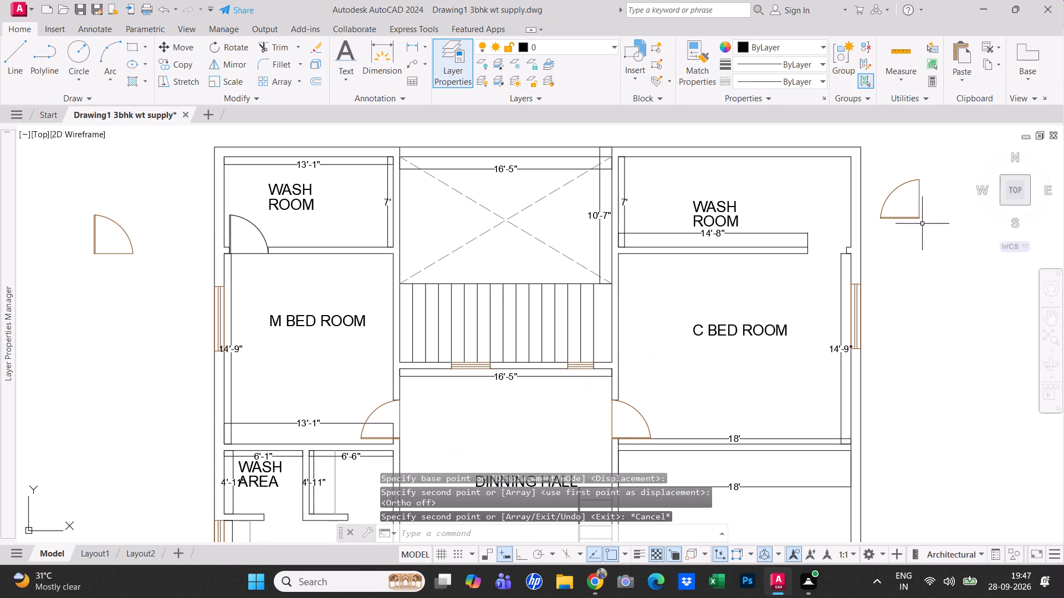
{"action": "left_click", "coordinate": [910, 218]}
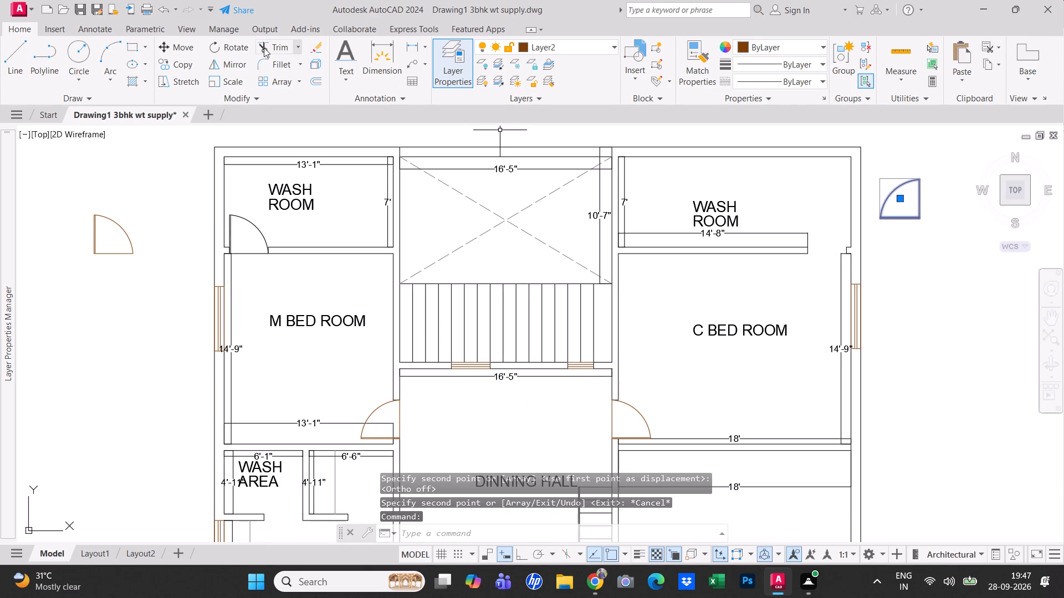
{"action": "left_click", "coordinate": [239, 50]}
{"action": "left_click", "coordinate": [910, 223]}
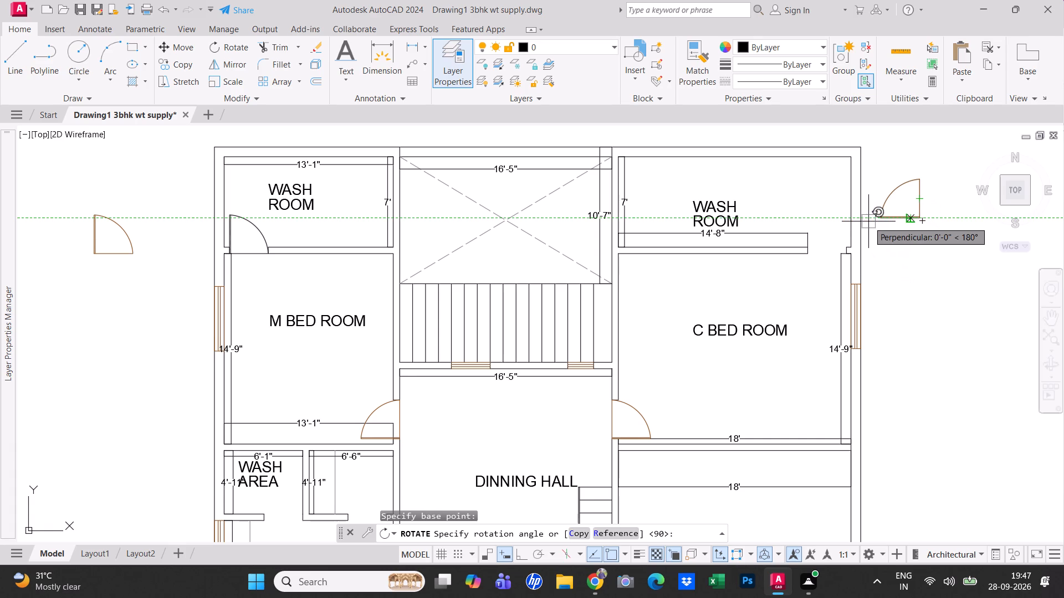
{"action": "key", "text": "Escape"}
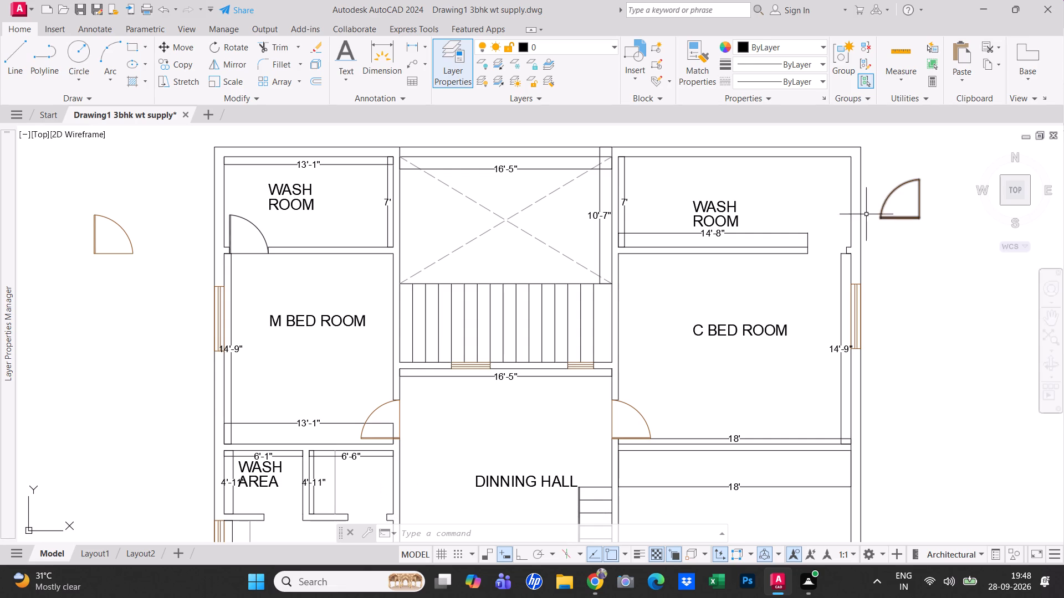
Mirror the loose brown door east of C BED ROOM's WASH ROOM about its horizontal leaf line, erasing the source door.
{"action": "left_click", "coordinate": [236, 59]}
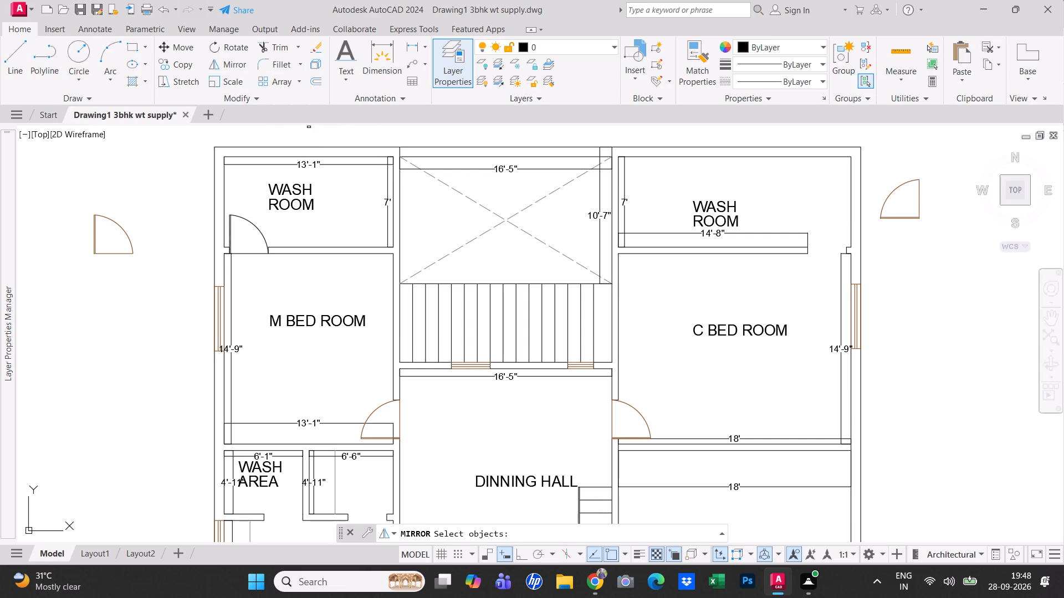
{"action": "left_click", "coordinate": [896, 219]}
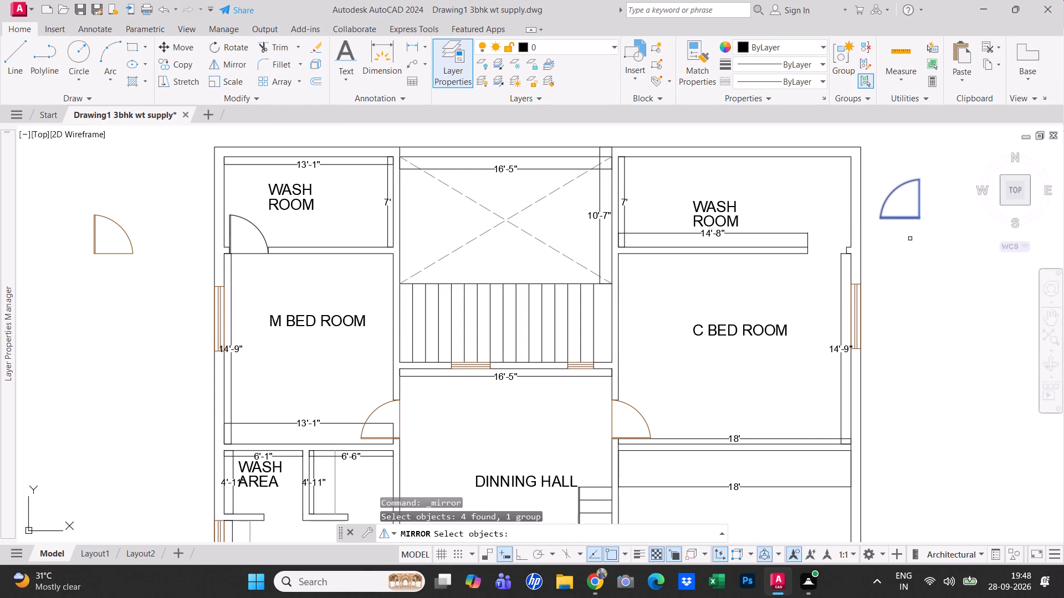
{"action": "key", "text": "space"}
{"action": "left_click", "coordinate": [907, 220]}
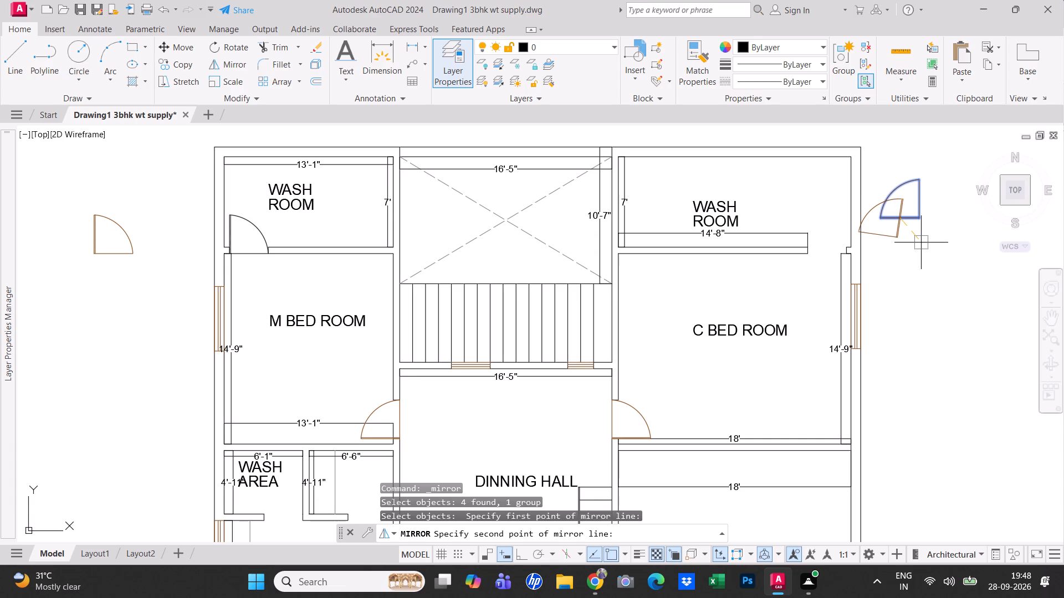
{"action": "key", "text": "F8"}
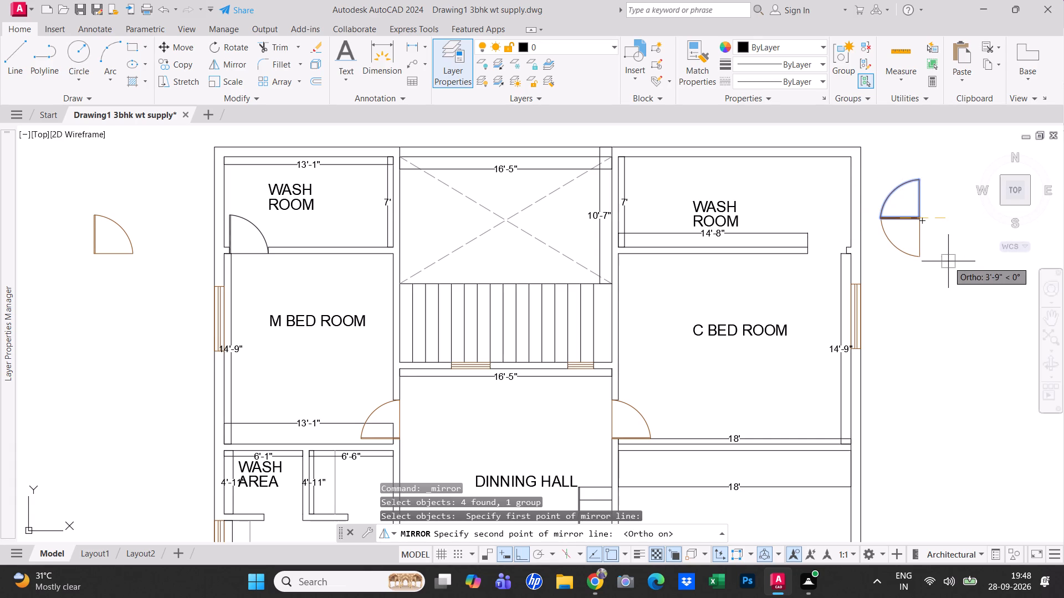
{"action": "left_click", "coordinate": [875, 218]}
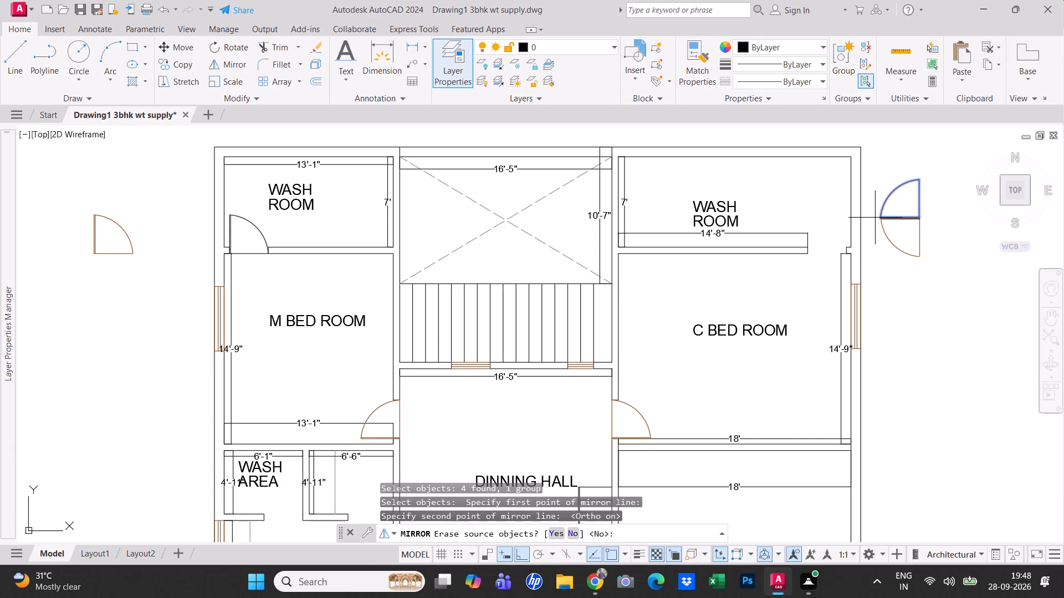
{"action": "type", "text": "Y"}
{"action": "key", "text": "space"}
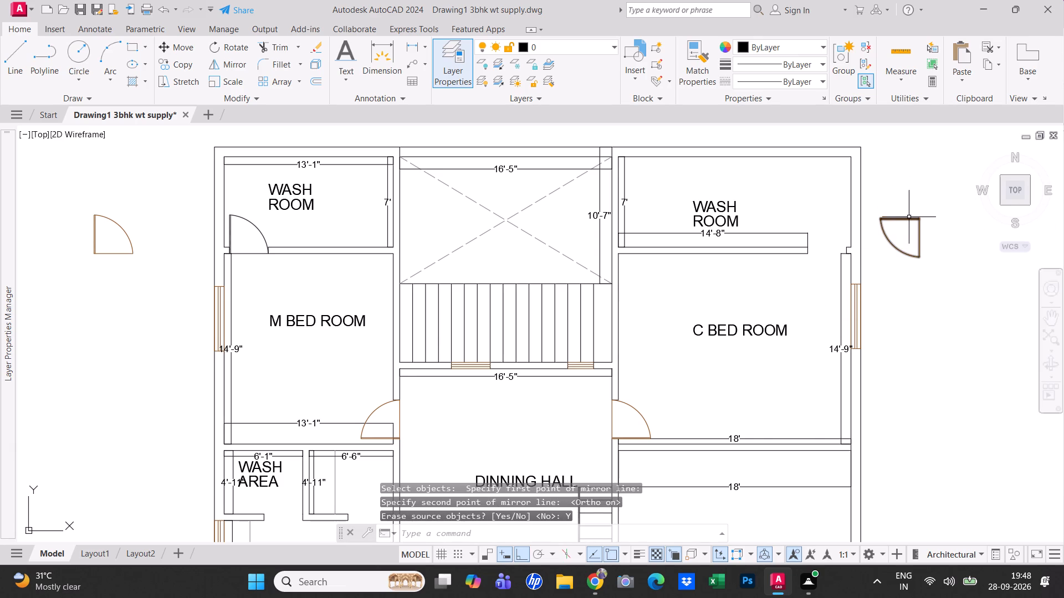
Rotate the mirrored loose door east of the plan by 270° so its leaf stands vertical on the east side.
{"action": "left_click", "coordinate": [909, 217]}
{"action": "left_click", "coordinate": [248, 51]}
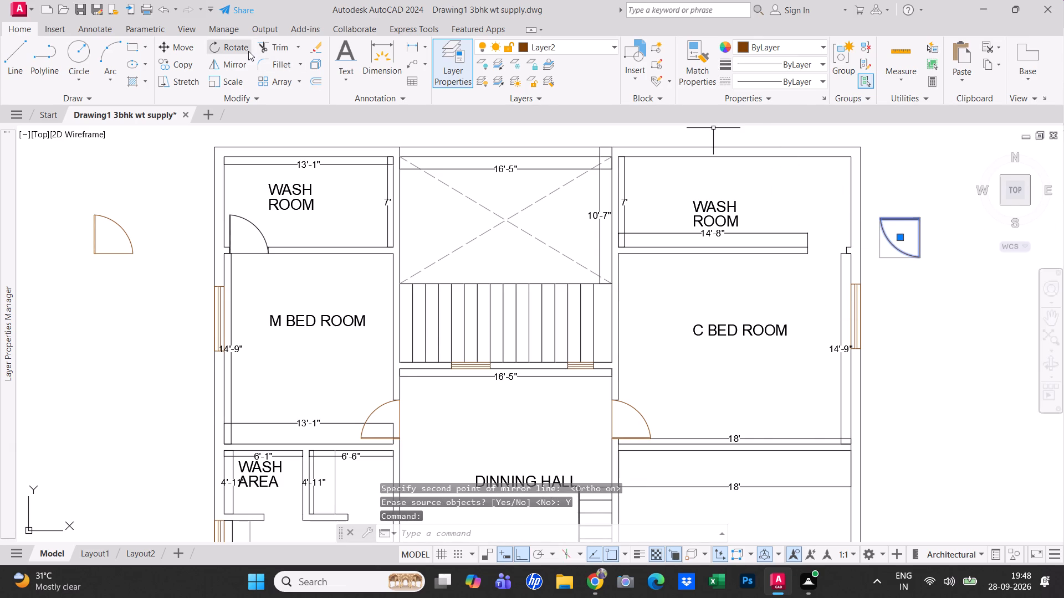
{"action": "left_click", "coordinate": [943, 259]}
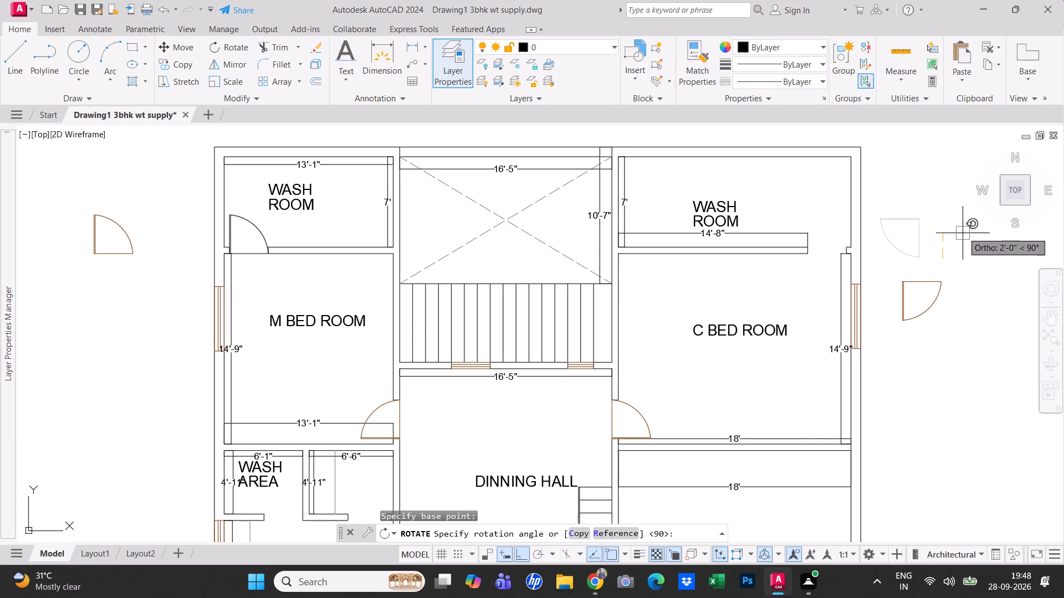
{"action": "left_click", "coordinate": [954, 293]}
Move the rotated door by its hinge corner to the east jamb of the doorway between C BED ROOM and its WASH ROOM.
{"action": "scroll", "coordinate": [970, 238], "scroll_direction": "up", "scroll_amount": 2}
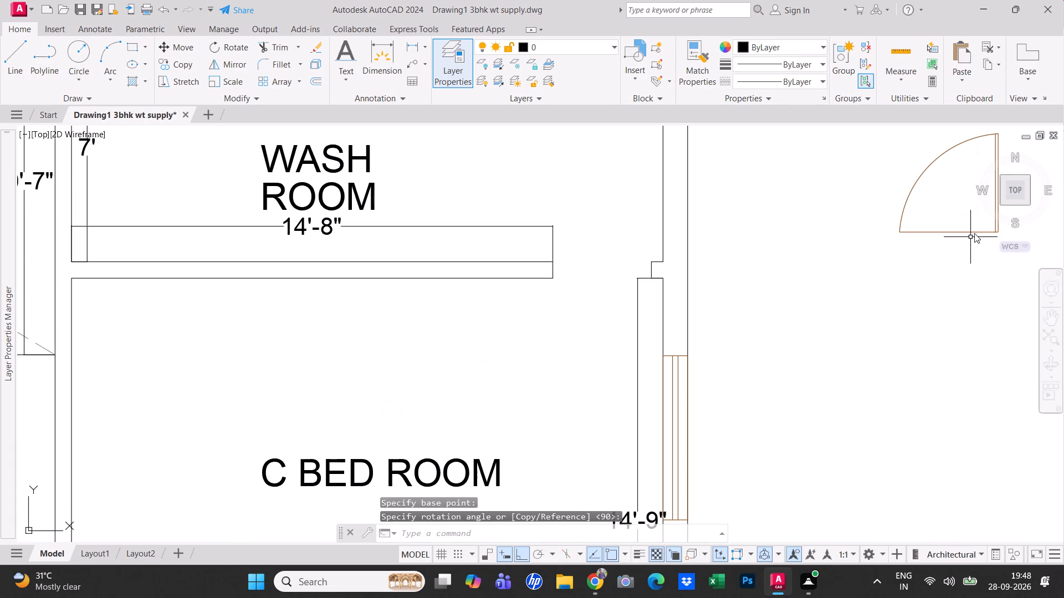
{"action": "left_click", "coordinate": [974, 232]}
{"action": "left_click", "coordinate": [959, 226]}
{"action": "left_click", "coordinate": [939, 241]}
{"action": "middle_click_drag", "start_coordinate": [933, 245], "coordinate": [887, 284]}
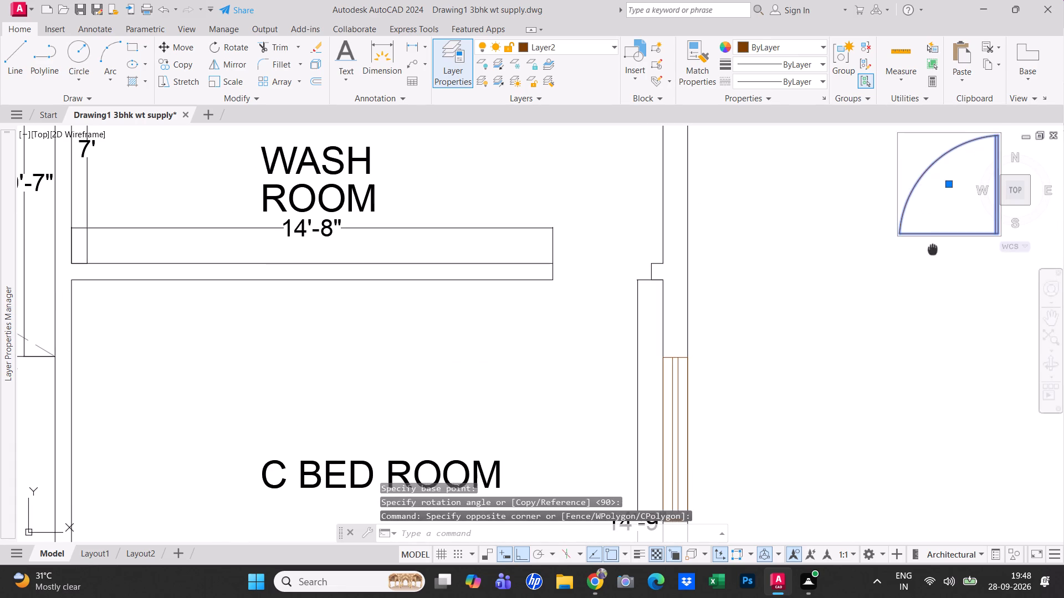
{"action": "middle_click_drag", "start_coordinate": [887, 284], "coordinate": [735, 324]}
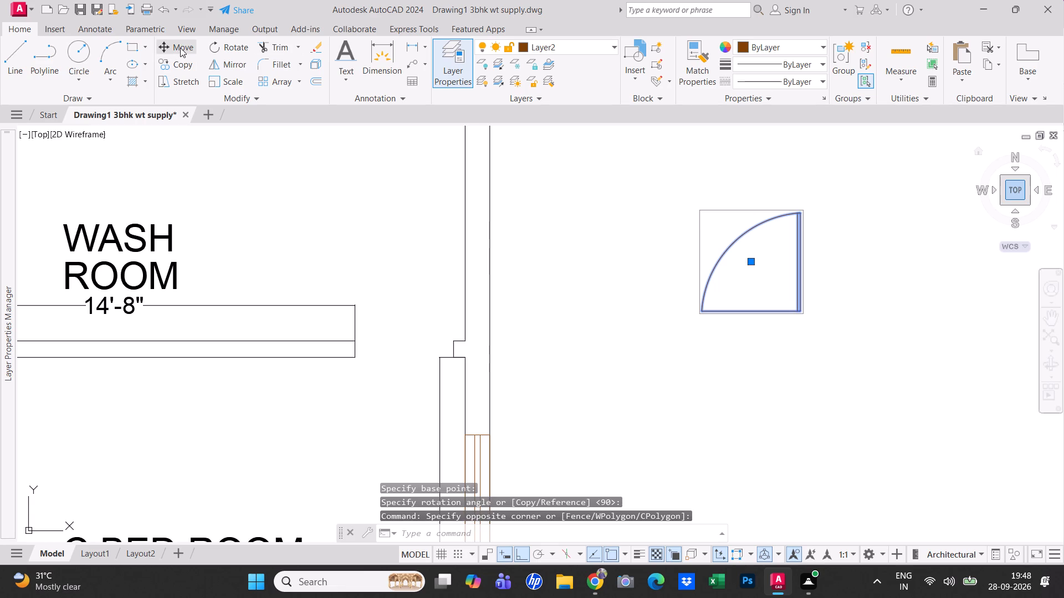
{"action": "left_click", "coordinate": [180, 48]}
{"action": "scroll", "coordinate": [802, 311], "scroll_direction": "up", "scroll_amount": 4}
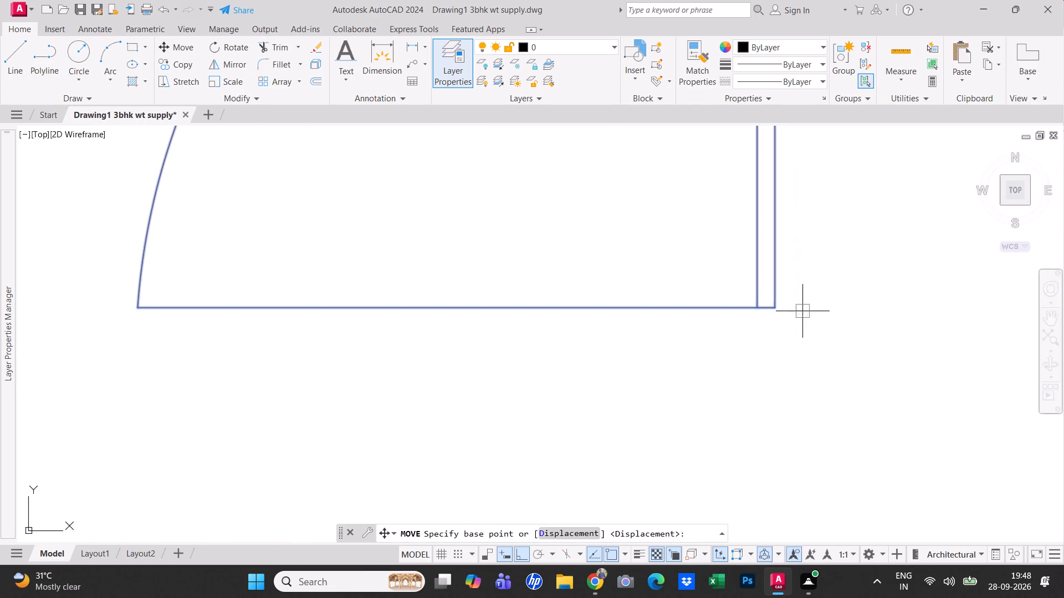
{"action": "left_click", "coordinate": [775, 311]}
{"action": "scroll", "coordinate": [707, 310], "scroll_direction": "down", "scroll_amount": 6}
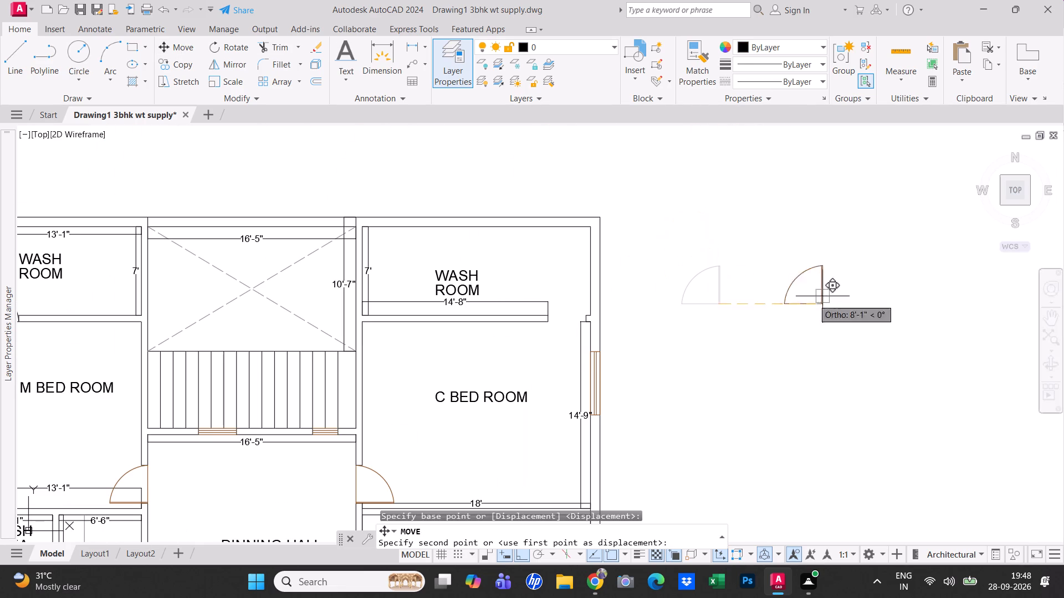
{"action": "key", "text": "F8"}
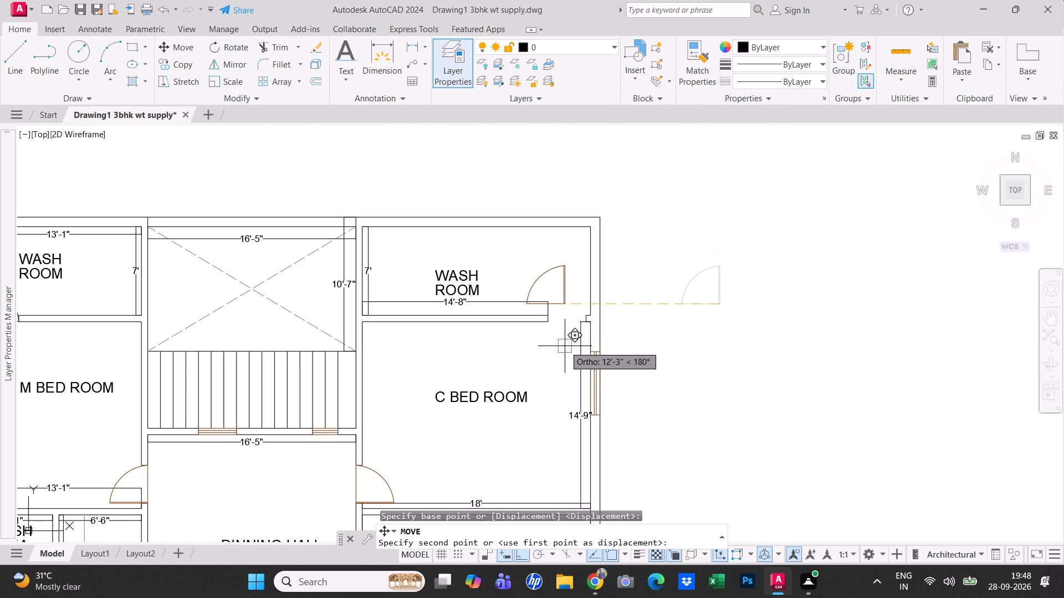
{"action": "scroll", "coordinate": [576, 317], "scroll_direction": "up", "scroll_amount": 3}
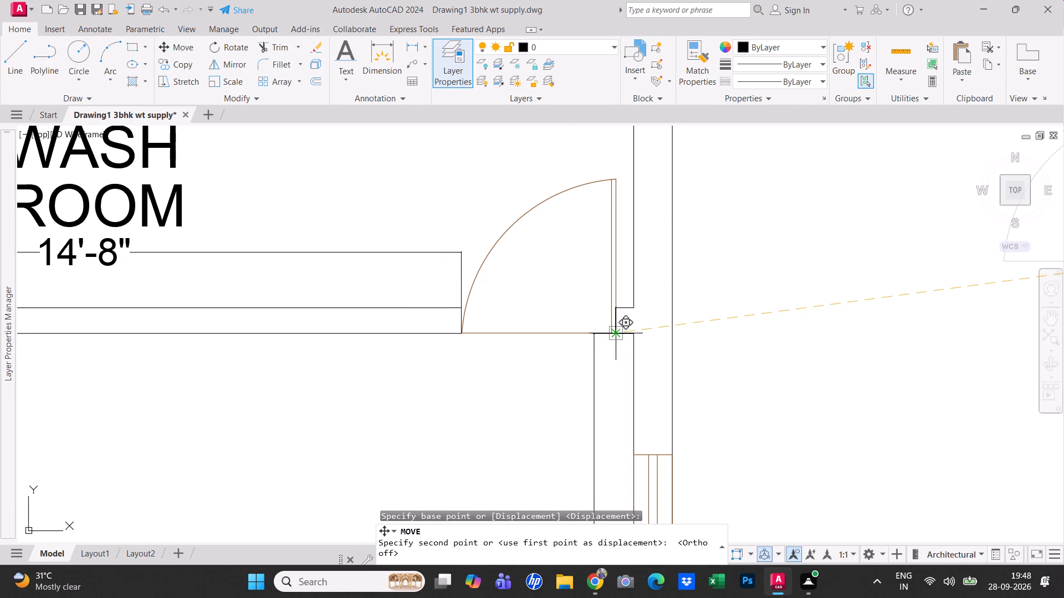
{"action": "left_click", "coordinate": [616, 332]}
{"action": "scroll", "coordinate": [538, 294], "scroll_direction": "down", "scroll_amount": 5}
Save the drawing.
{"action": "middle_click_drag", "start_coordinate": [617, 283], "coordinate": [869, 216]}
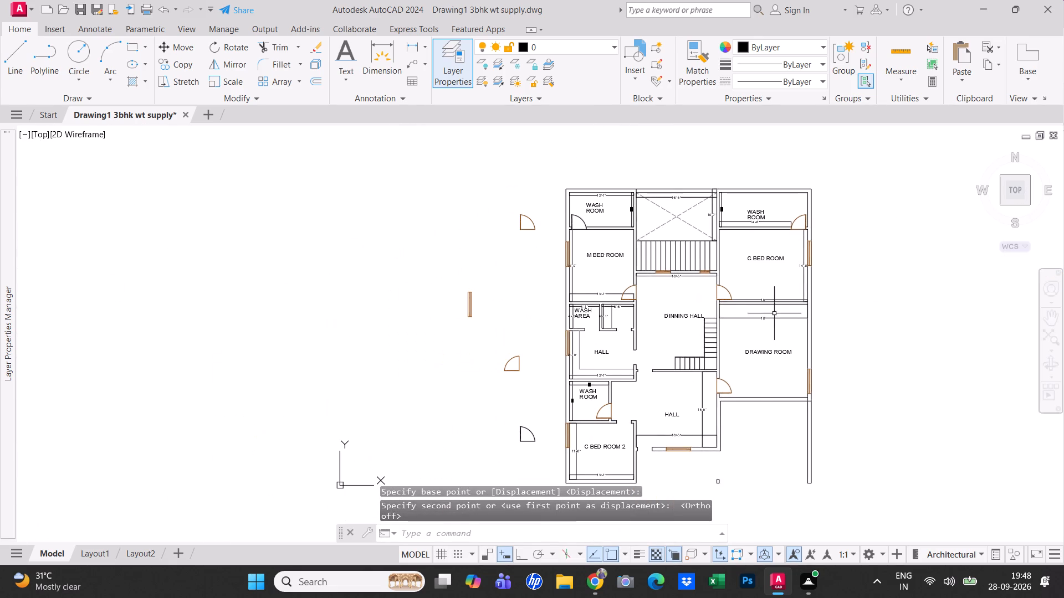
{"action": "middle_click_drag", "start_coordinate": [748, 363], "coordinate": [746, 320]}
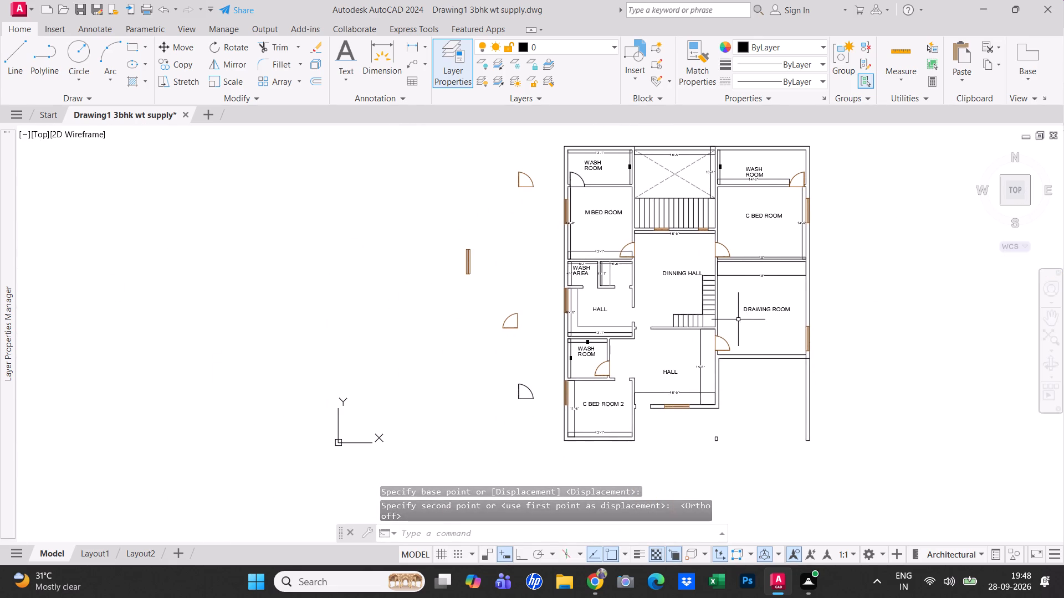
{"action": "key", "text": "ctrl+s"}
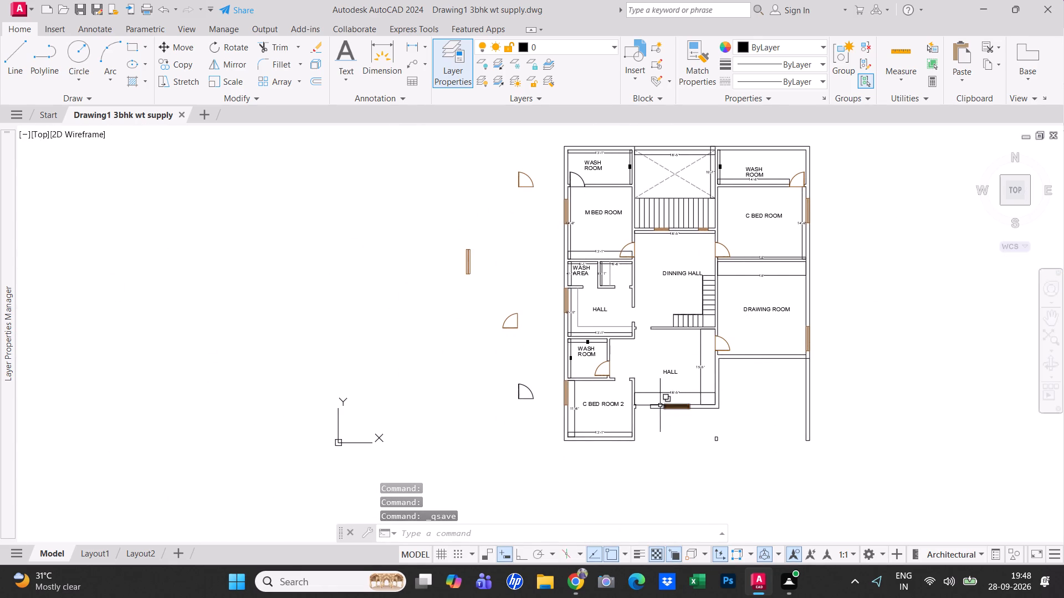
Move the three loose door symbols and the loose window symbol farther west, away from the floor plan.
{"action": "middle_click_drag", "start_coordinate": [551, 403], "coordinate": [734, 387]}
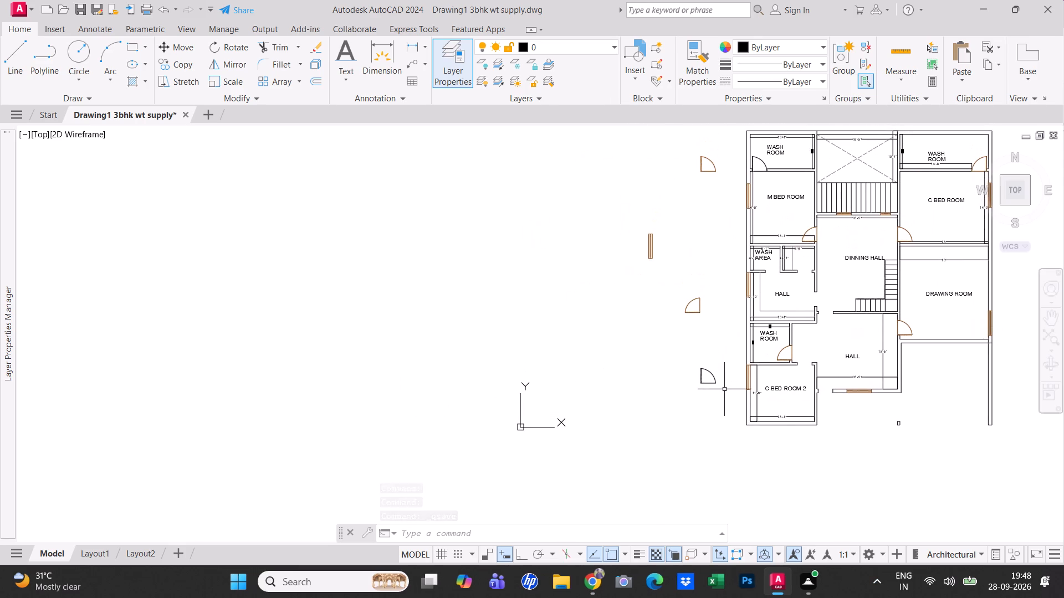
{"action": "left_click", "coordinate": [724, 389]}
{"action": "left_click_drag", "start_coordinate": [636, 131], "coordinate": [632, 143]}
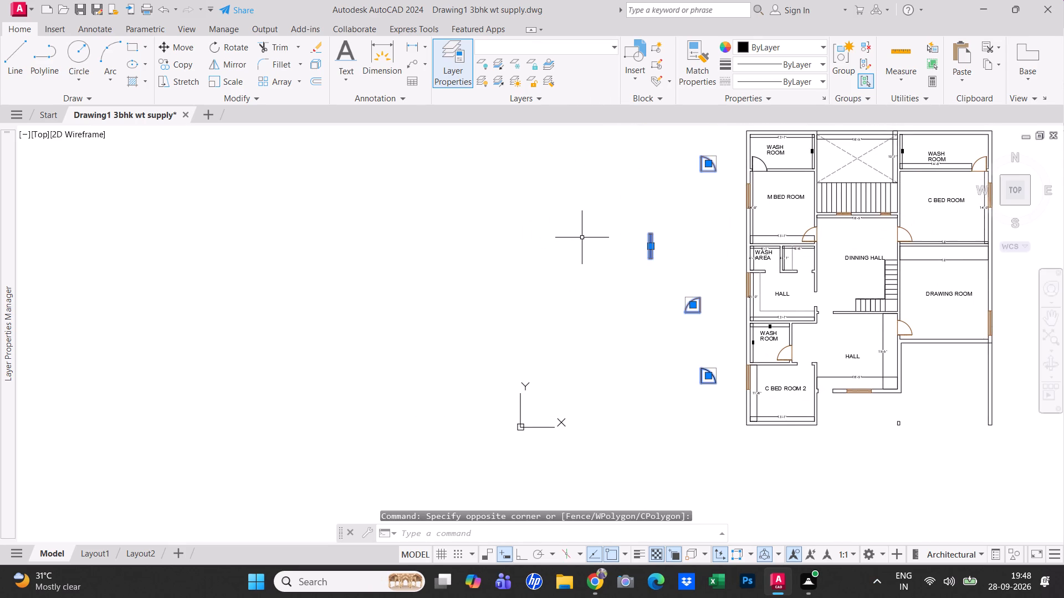
{"action": "left_click", "coordinate": [175, 50]}
{"action": "left_click", "coordinate": [350, 198]}
{"action": "left_click", "coordinate": [84, 199]}
{"action": "key", "text": "Escape"}
Move the stray HALL label from north of the plan to the group of loose door and window symbols in the west.
{"action": "scroll", "coordinate": [259, 234], "scroll_direction": "down", "scroll_amount": 2}
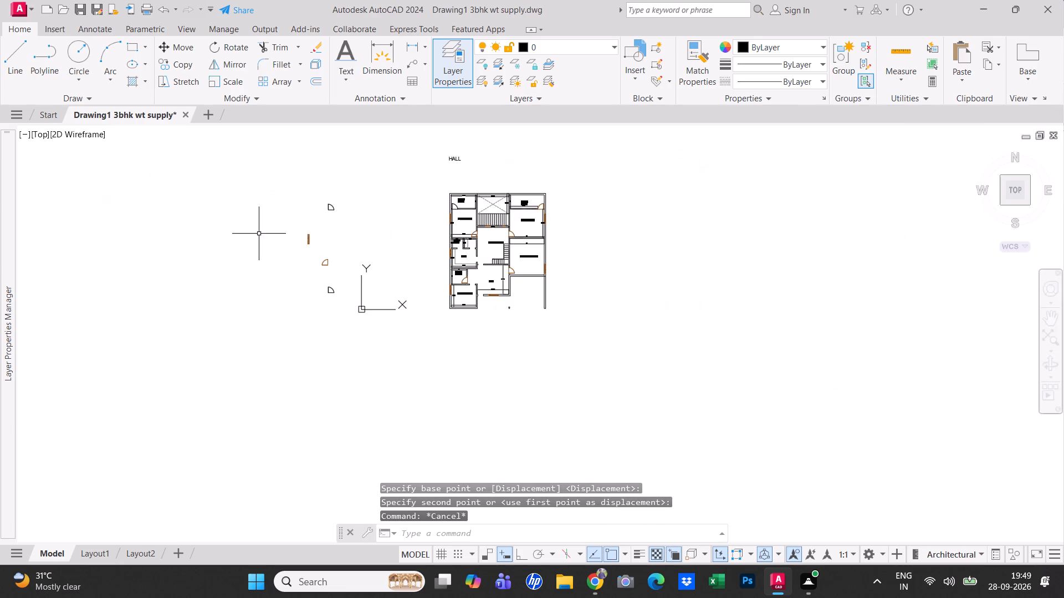
{"action": "scroll", "coordinate": [467, 284], "scroll_direction": "up", "scroll_amount": 1}
{"action": "middle_click_drag", "start_coordinate": [500, 267], "coordinate": [529, 362]}
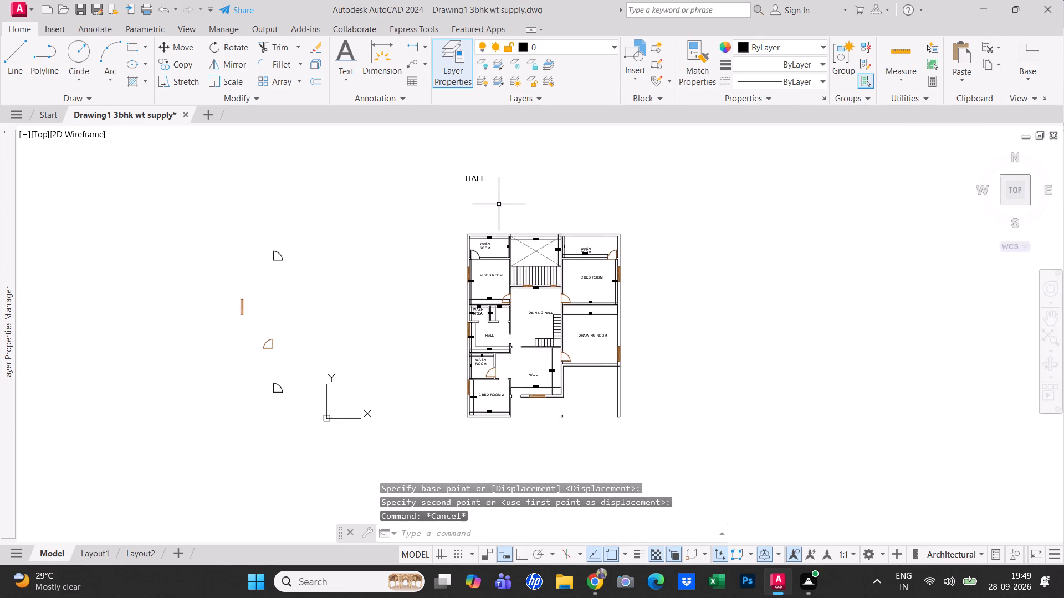
{"action": "left_click", "coordinate": [499, 204]}
{"action": "left_click", "coordinate": [444, 169]}
{"action": "left_click", "coordinate": [464, 182]}
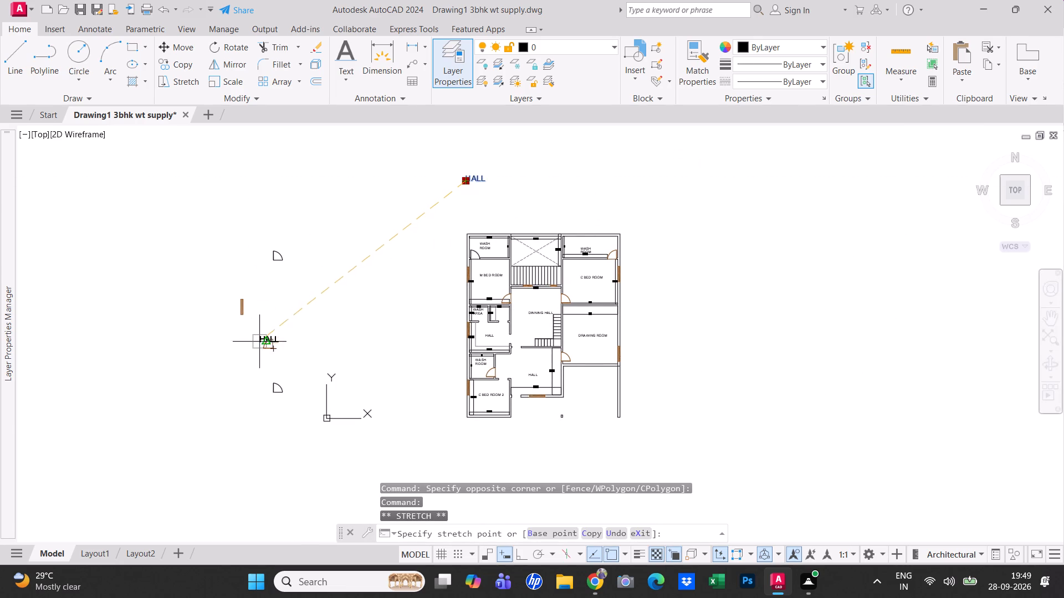
{"action": "left_click", "coordinate": [278, 322]}
{"action": "key", "text": "Escape"}
Save the drawing with the spare symbols and label set aside.
{"action": "middle_click_drag", "start_coordinate": [364, 362], "coordinate": [335, 303]}
{"action": "scroll", "coordinate": [369, 290], "scroll_direction": "up", "scroll_amount": 1}
{"action": "middle_click_drag", "start_coordinate": [657, 364], "coordinate": [651, 401]}
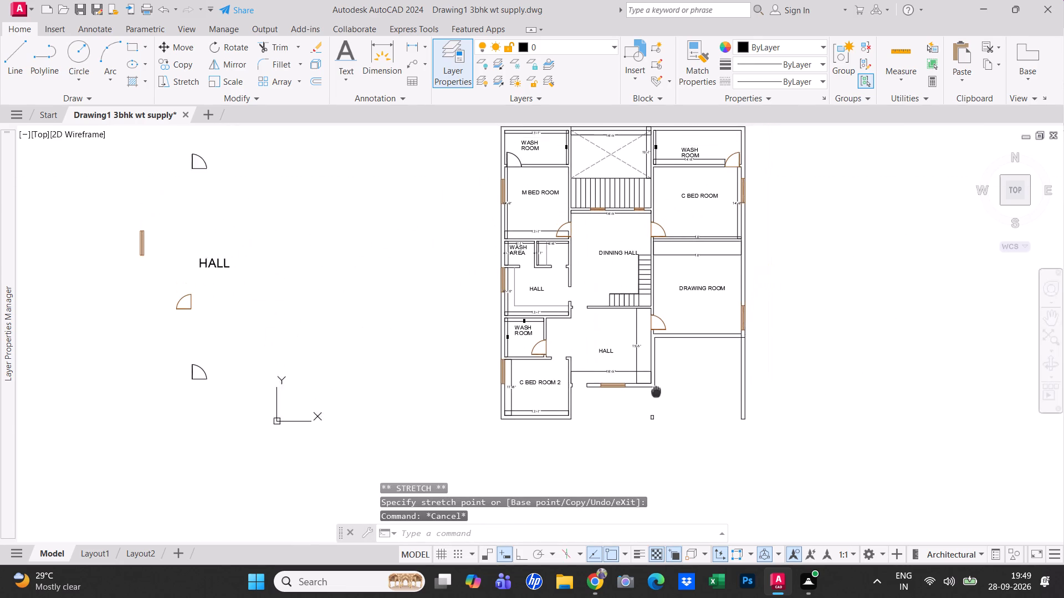
{"action": "middle_click_drag", "start_coordinate": [651, 401], "coordinate": [644, 408]}
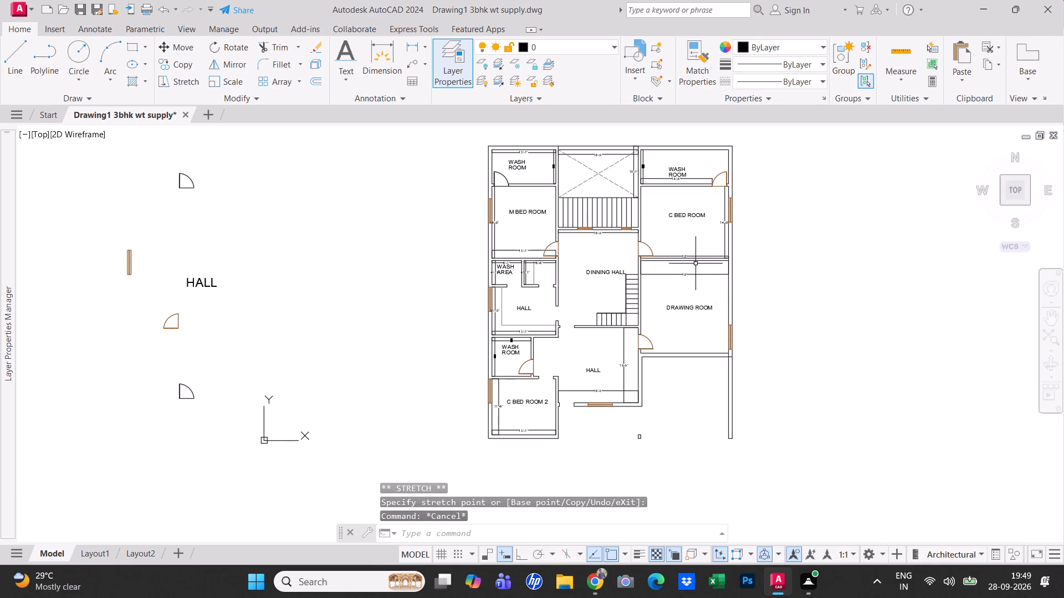
{"action": "key", "text": "ctrl+s"}
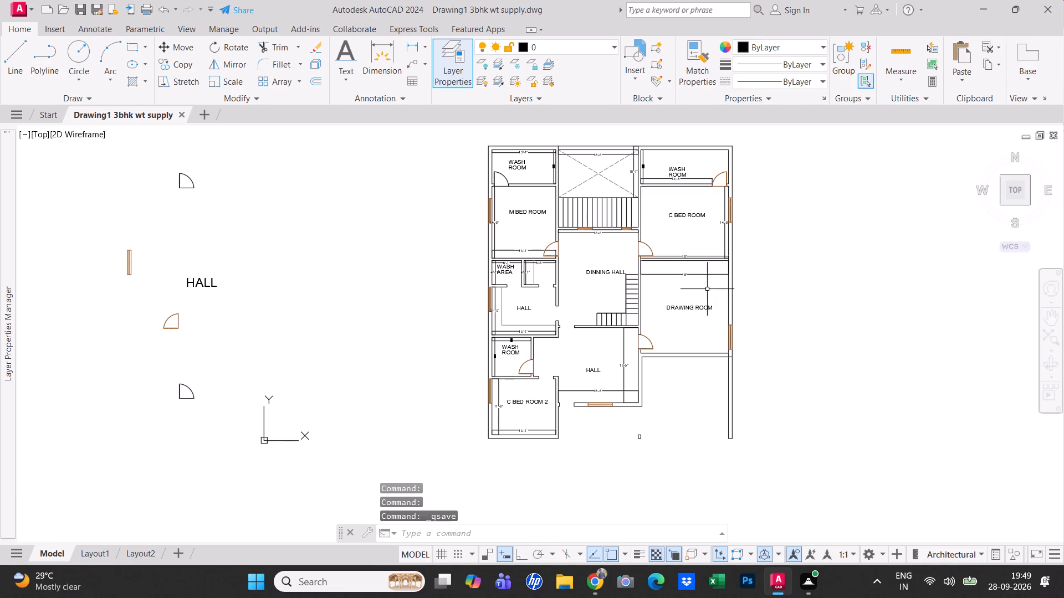
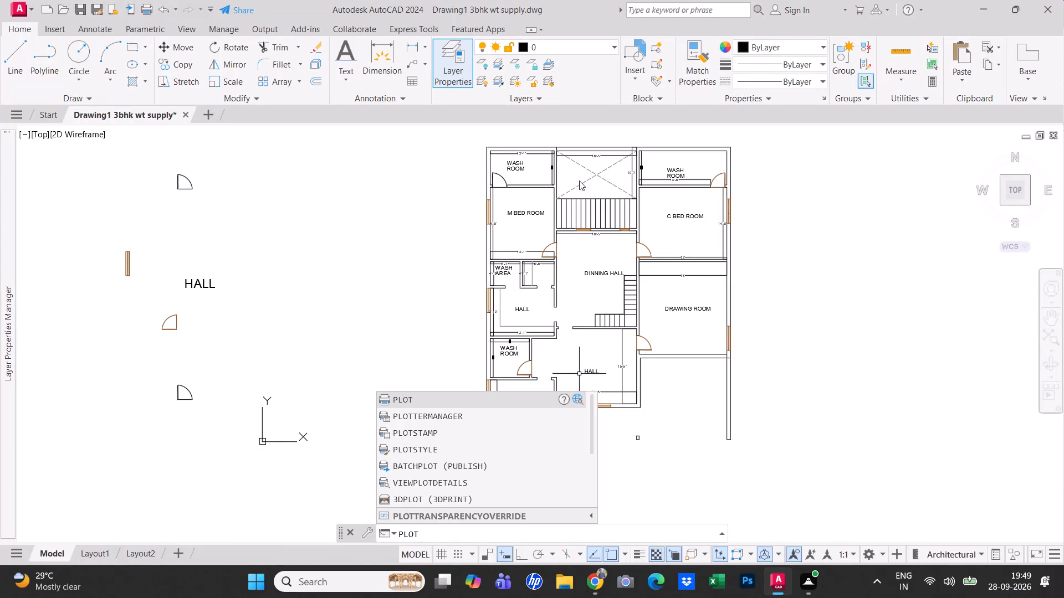
Set up a plot with DWG To PDF.pc3, using a window around the floor plan, preview it, and centre the plot.
{"action": "left_click", "coordinate": [459, 402]}
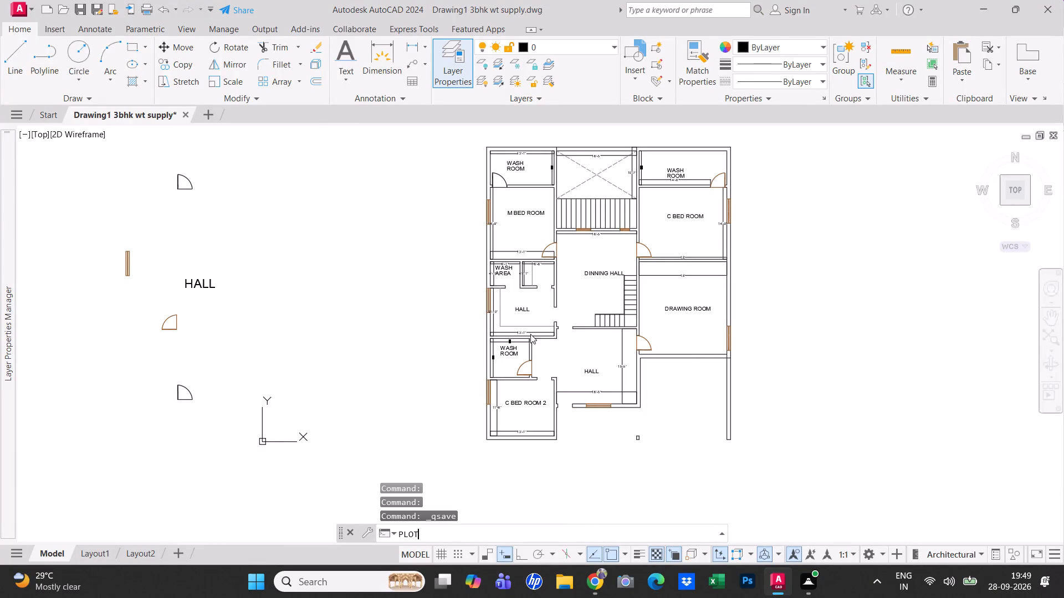
{"action": "left_click", "coordinate": [435, 187]}
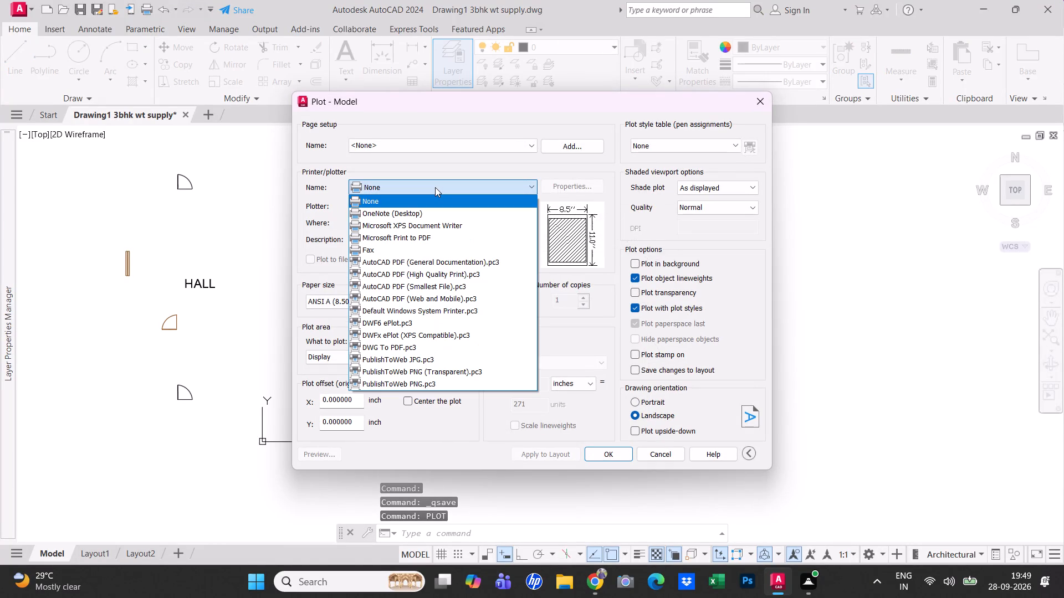
{"action": "left_click", "coordinate": [432, 346]}
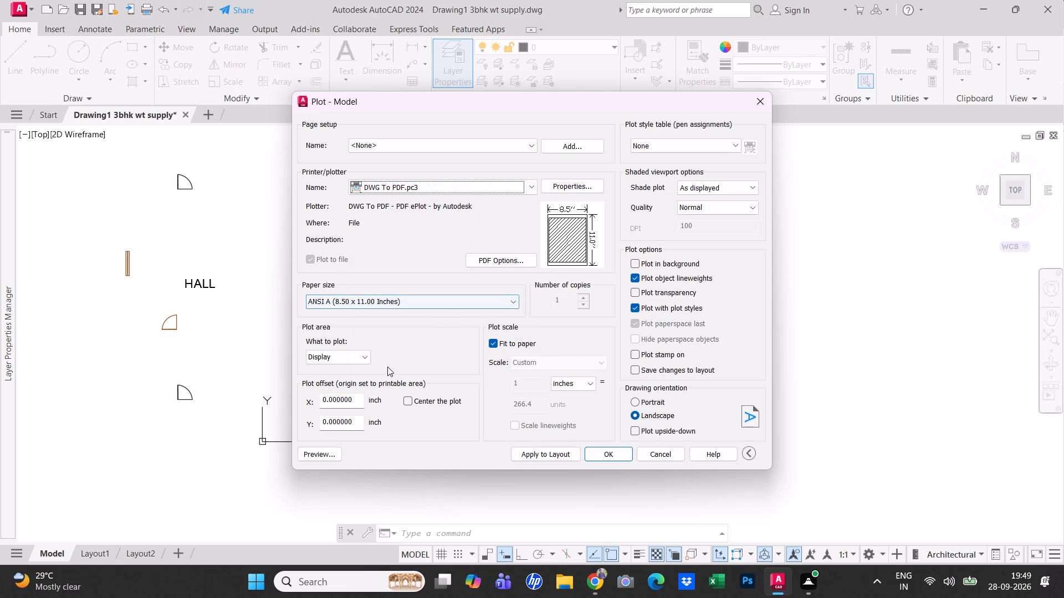
{"action": "left_click", "coordinate": [358, 354]}
{"action": "left_click", "coordinate": [355, 395]}
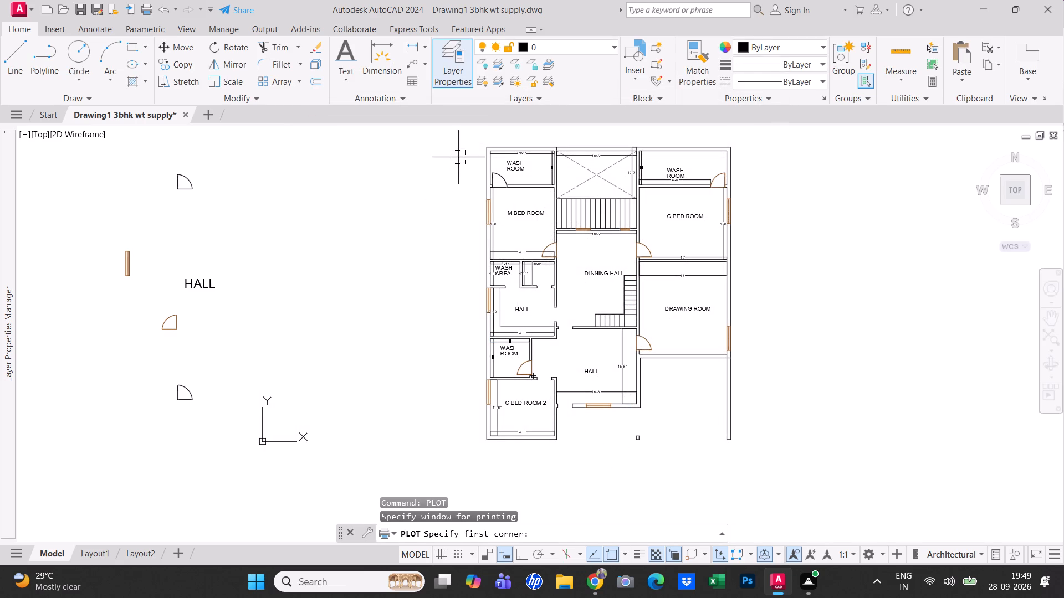
{"action": "left_click", "coordinate": [469, 131]}
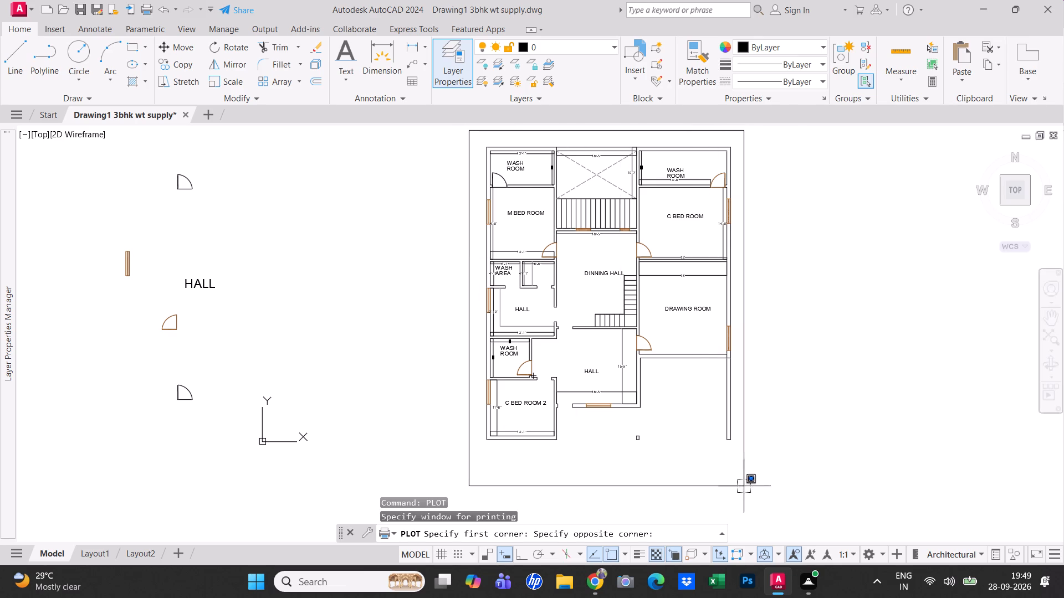
{"action": "left_click", "coordinate": [761, 475]}
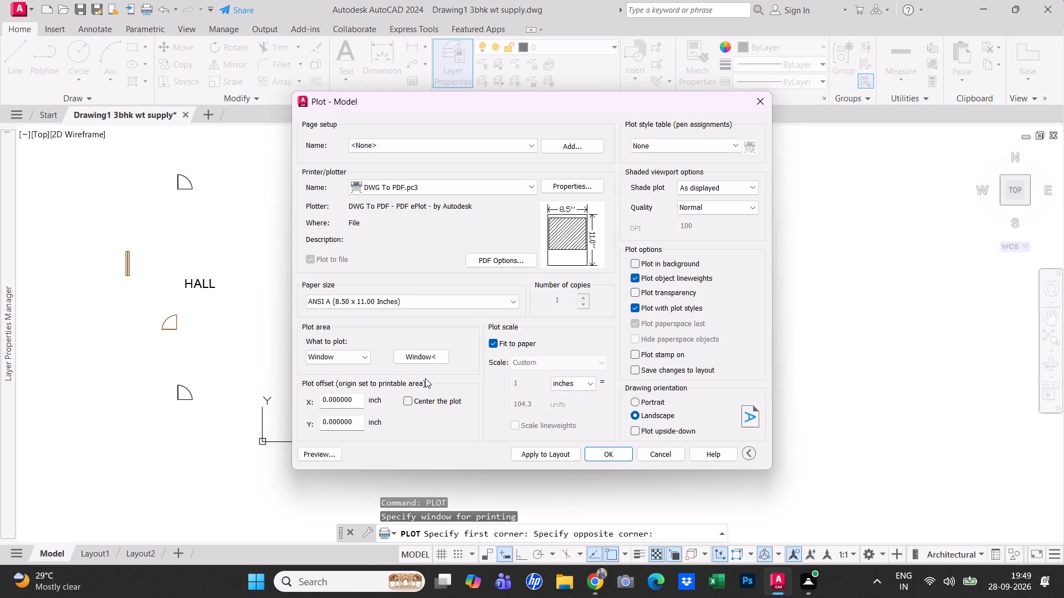
{"action": "left_click", "coordinate": [332, 455]}
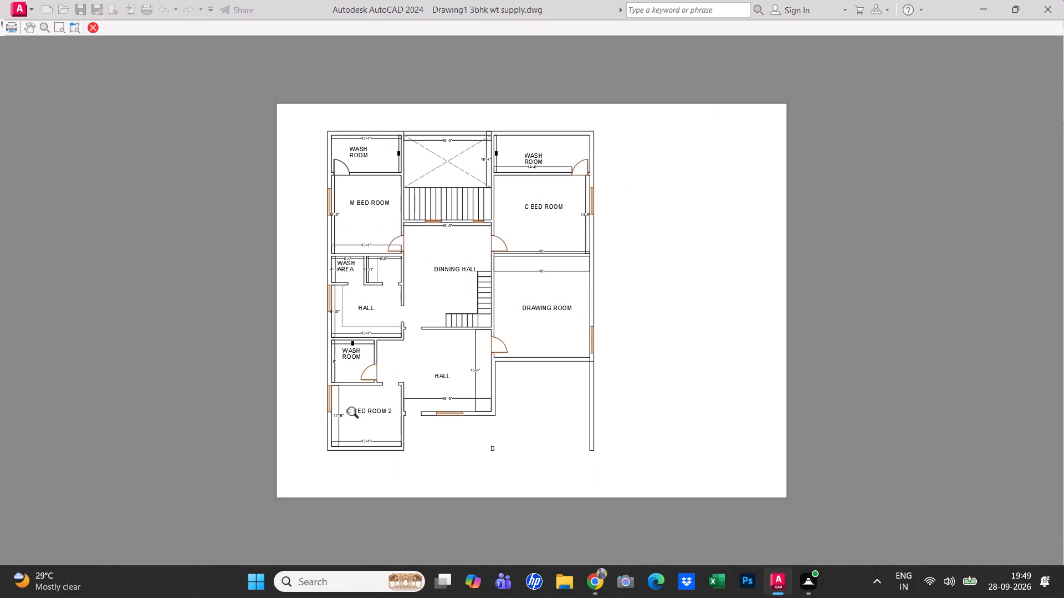
{"action": "key", "text": "Escape"}
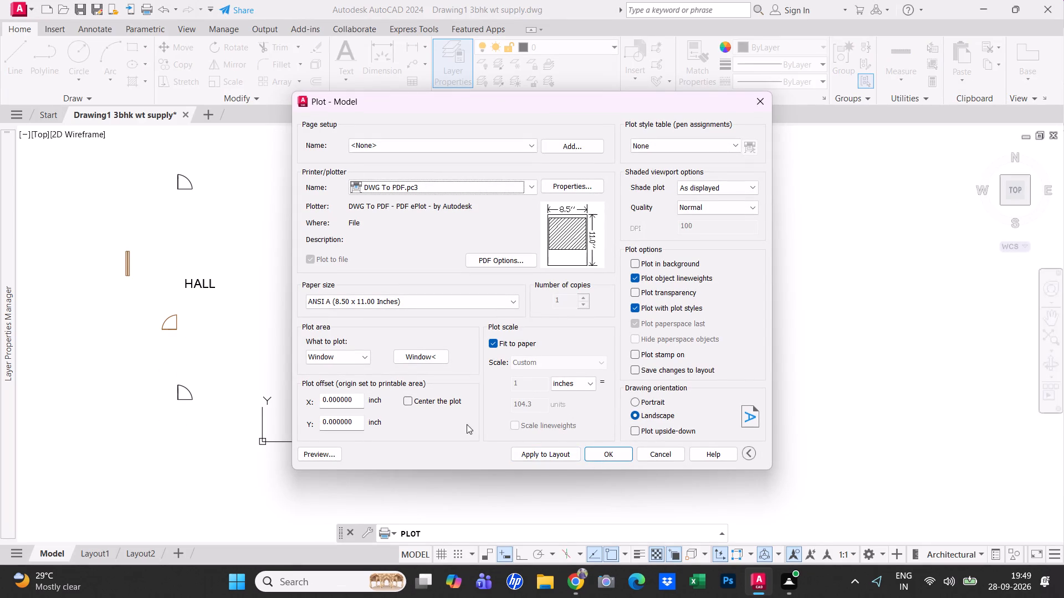
{"action": "left_click", "coordinate": [406, 395]}
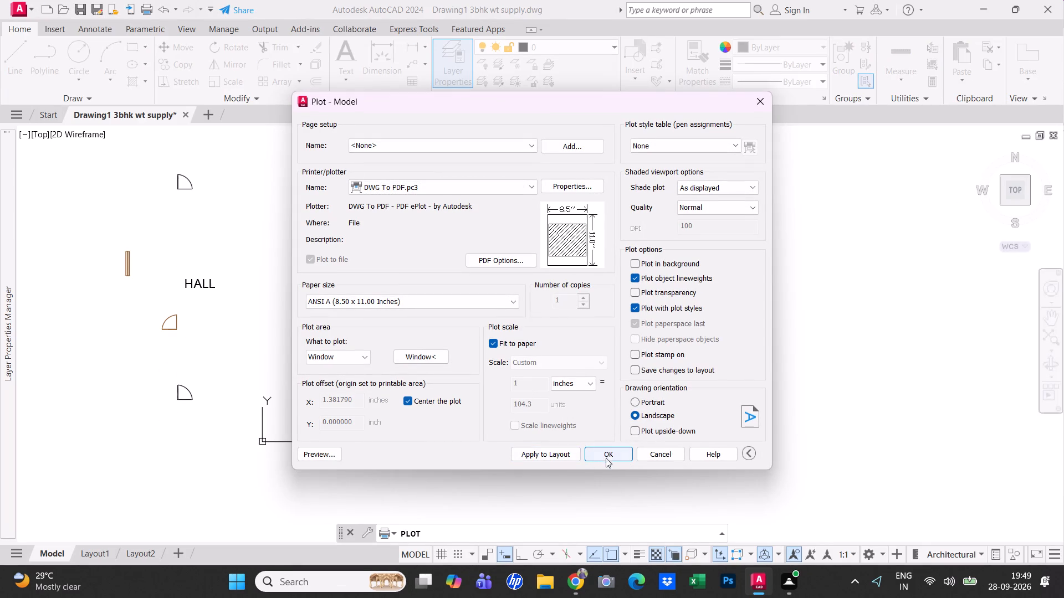
Plot the floor plan to the Desktop as "Drawing112 3bhk wt supply-Model.pdf" and dismiss the choice of PDF viewer.
{"action": "left_click", "coordinate": [605, 455]}
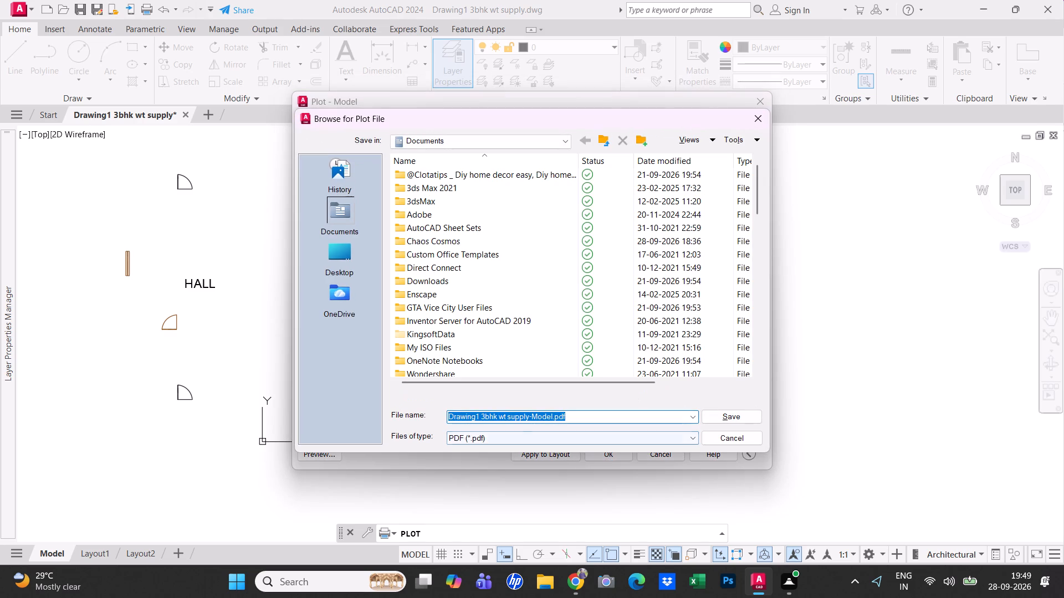
{"action": "left_click", "coordinate": [344, 244]}
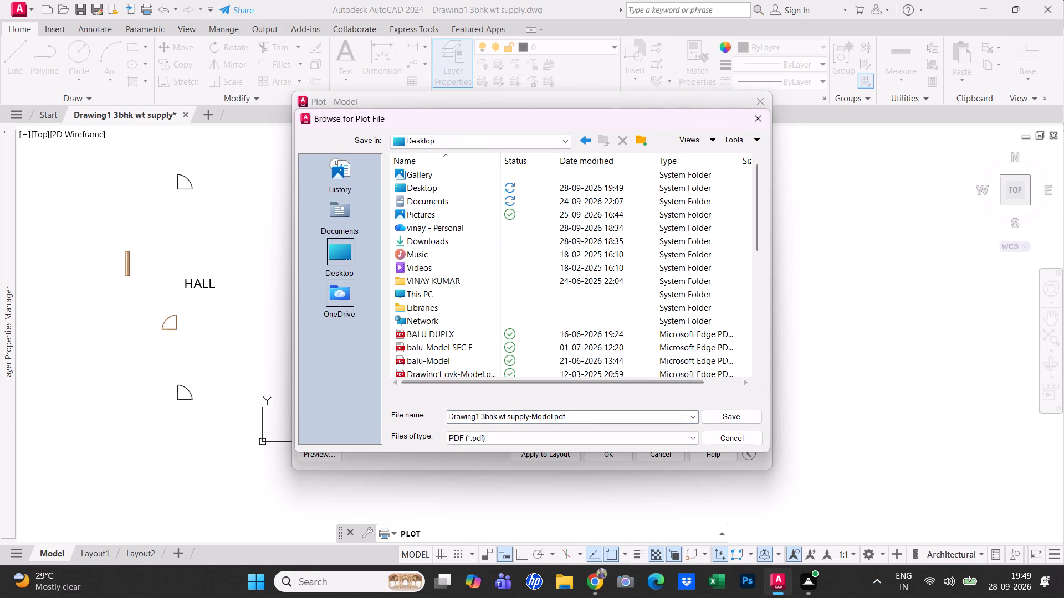
{"action": "left_click", "coordinate": [477, 414]}
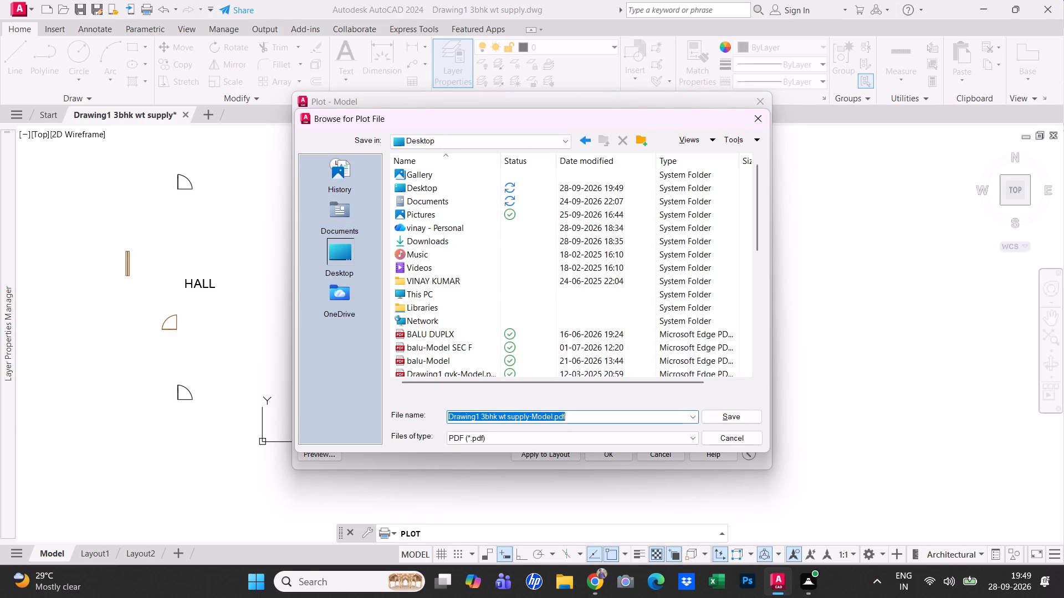
{"action": "left_click", "coordinate": [482, 417]}
{"action": "left_click", "coordinate": [478, 416]}
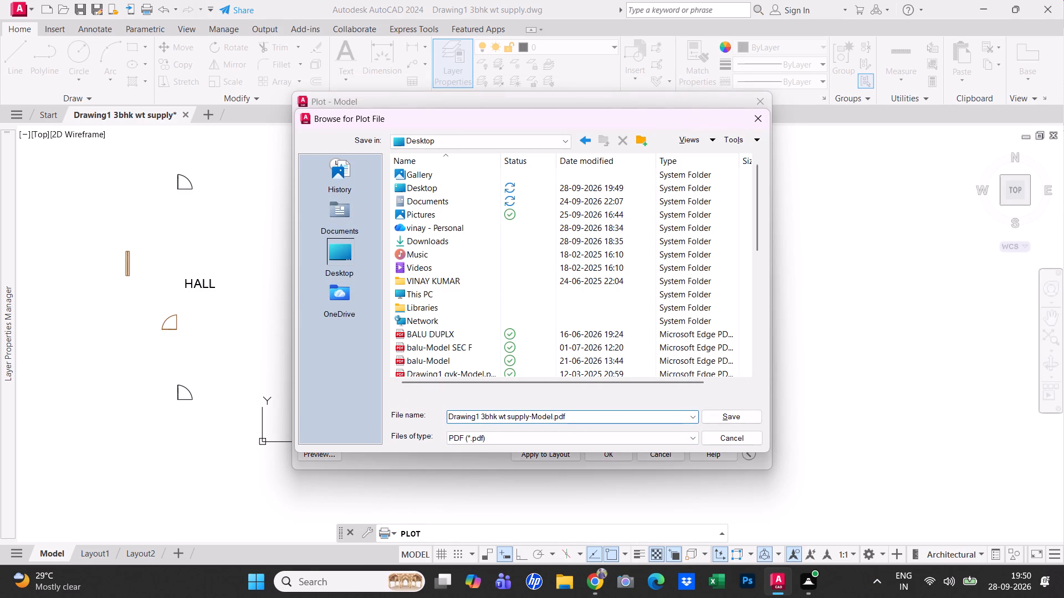
{"action": "key", "text": "1"}
{"action": "key", "text": "2"}
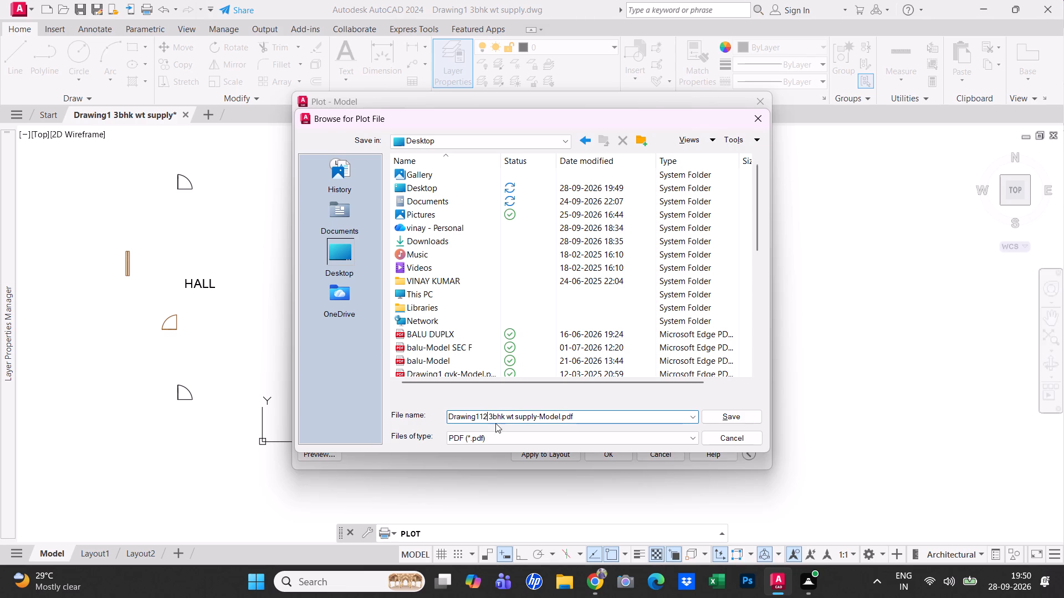
{"action": "left_click", "coordinate": [726, 420]}
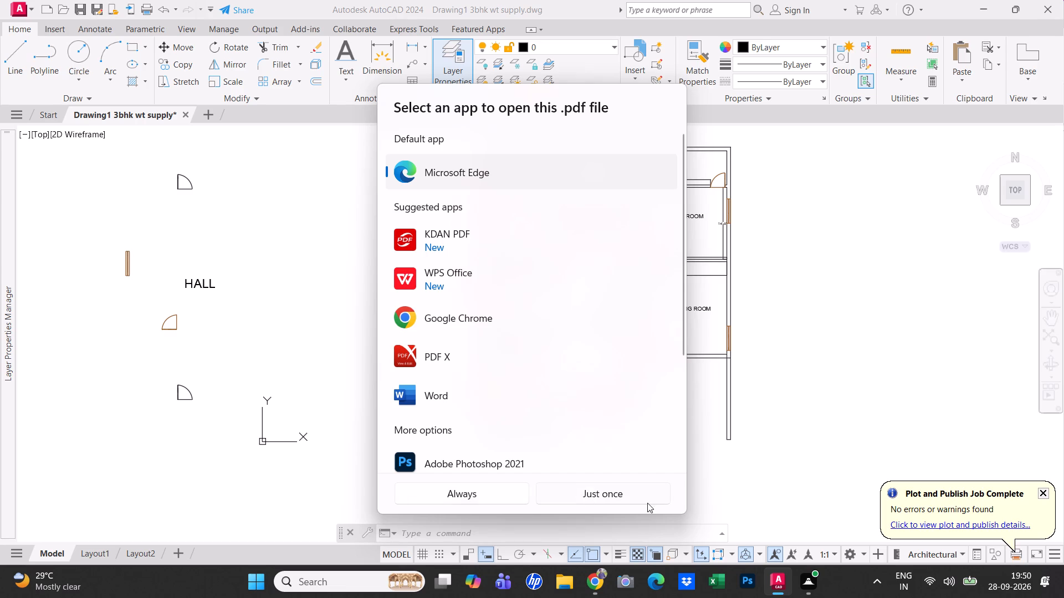
{"action": "left_click", "coordinate": [708, 494]}
{"action": "key", "text": "Escape"}
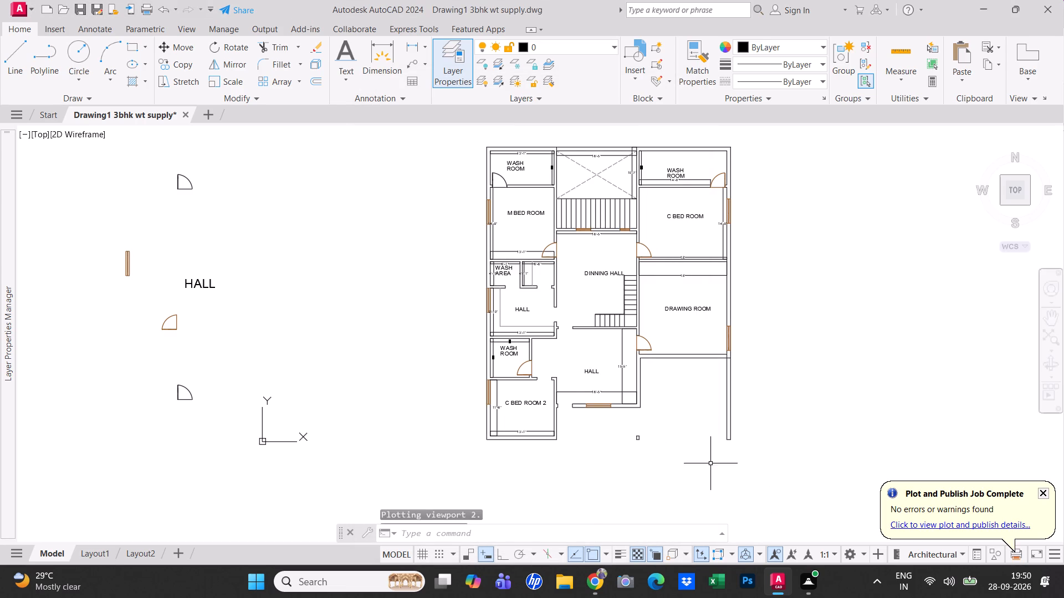
Examine the rooms and walls of the floor plan up close.
{"action": "scroll", "coordinate": [715, 426], "scroll_direction": "down", "scroll_amount": 1}
{"action": "scroll", "coordinate": [700, 401], "scroll_direction": "up", "scroll_amount": 1}
{"action": "middle_click_drag", "start_coordinate": [699, 403], "coordinate": [699, 416]}
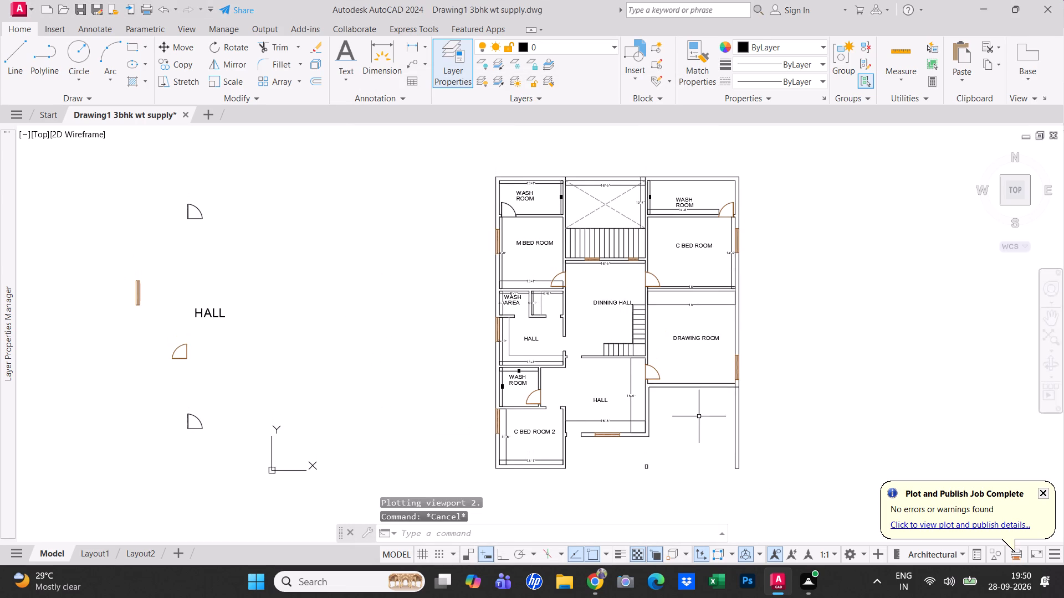
{"action": "scroll", "coordinate": [663, 304], "scroll_direction": "up", "scroll_amount": 1}
{"action": "middle_click_drag", "start_coordinate": [655, 311], "coordinate": [761, 292]}
{"action": "middle_click_drag", "start_coordinate": [776, 337], "coordinate": [723, 302]}
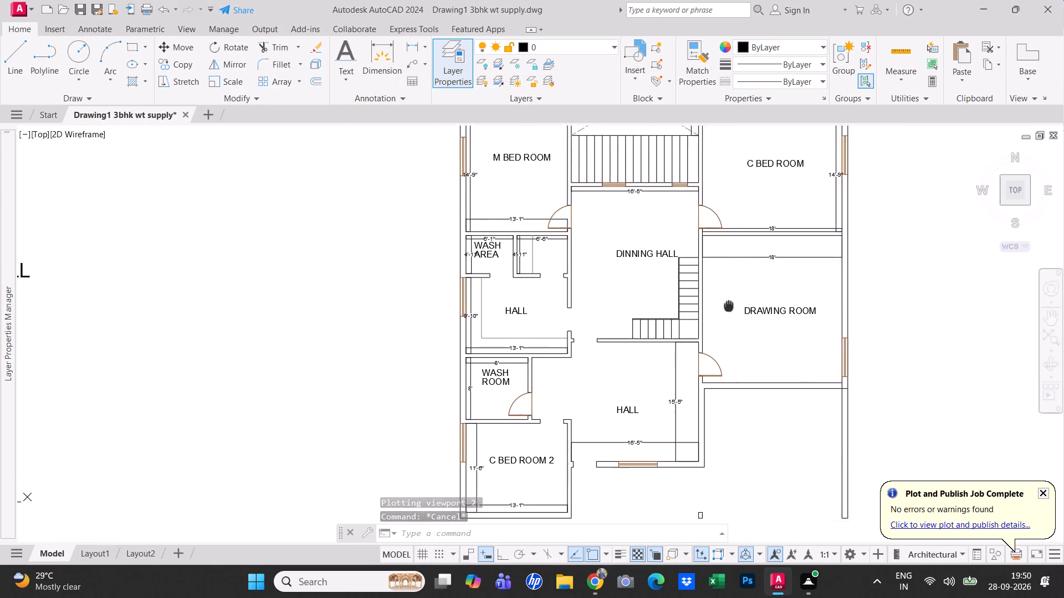
{"action": "middle_click_drag", "start_coordinate": [723, 302], "coordinate": [690, 284]}
{"action": "scroll", "coordinate": [690, 284], "scroll_direction": "down", "scroll_amount": 1}
{"action": "middle_click_drag", "start_coordinate": [694, 297], "coordinate": [700, 318]}
{"action": "scroll", "coordinate": [677, 440], "scroll_direction": "up", "scroll_amount": 1}
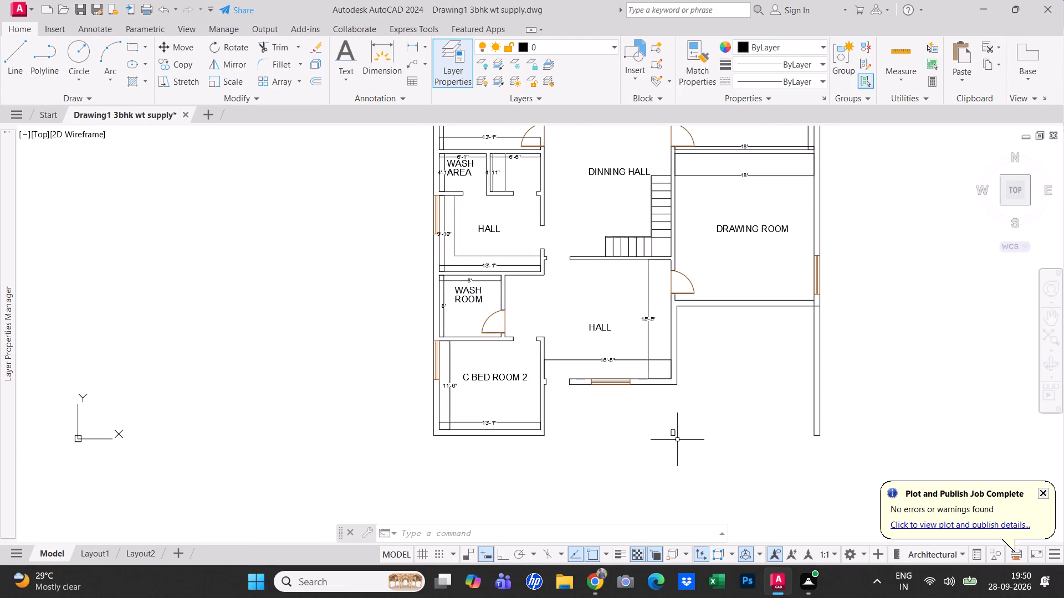
{"action": "scroll", "coordinate": [676, 440], "scroll_direction": "up", "scroll_amount": 3}
{"action": "scroll", "coordinate": [669, 425], "scroll_direction": "down", "scroll_amount": 3}
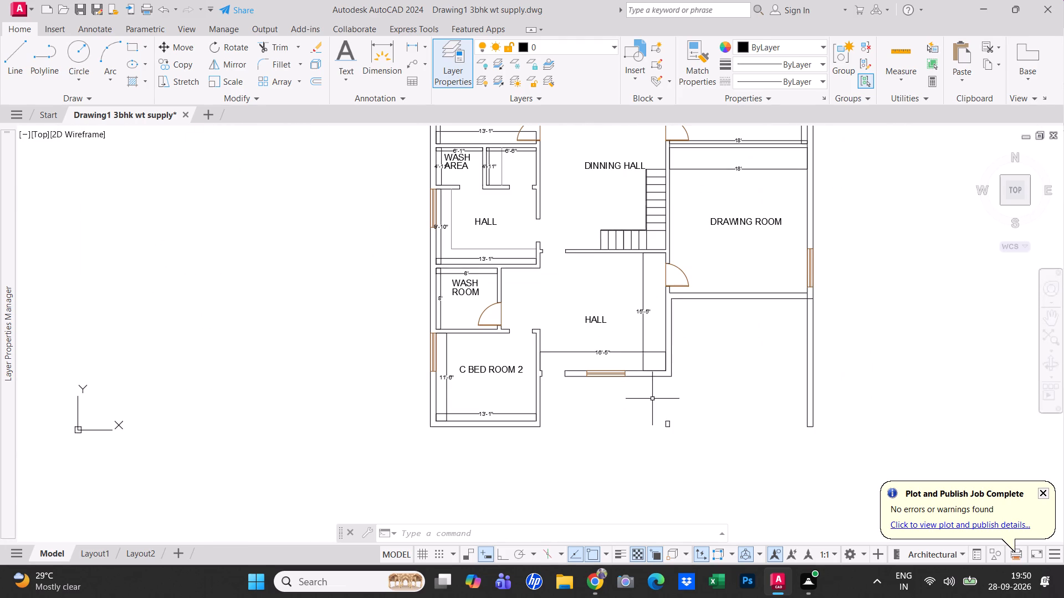
Fill the floor plan's west-side walls with a SOLID hatch, from C BED ROOM 2 up to the M BED ROOM and its wash room.
{"action": "type", "text": "H"}
{"action": "key", "text": "space"}
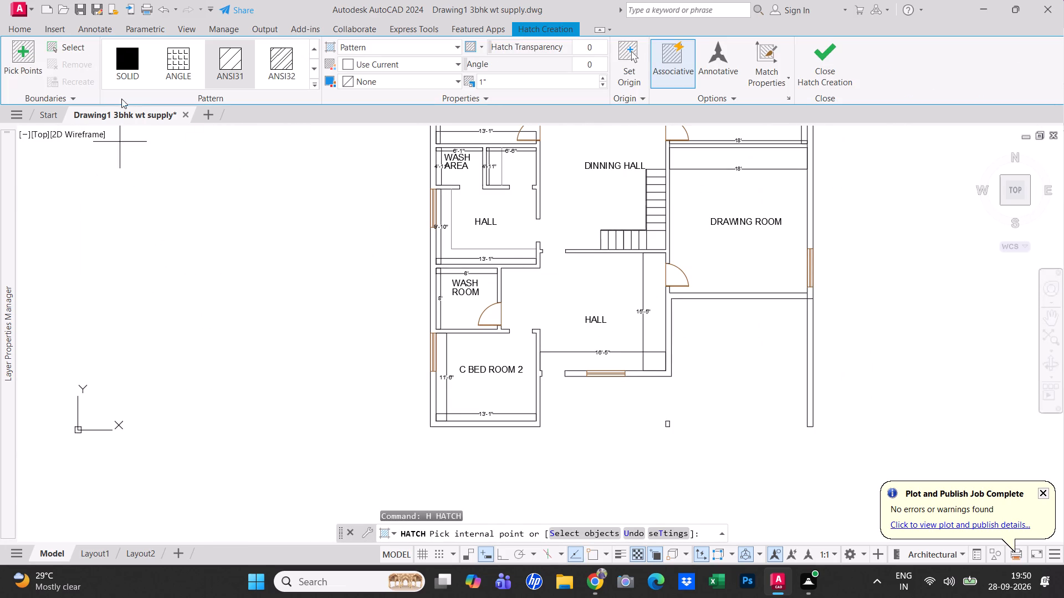
{"action": "left_click", "coordinate": [132, 68]}
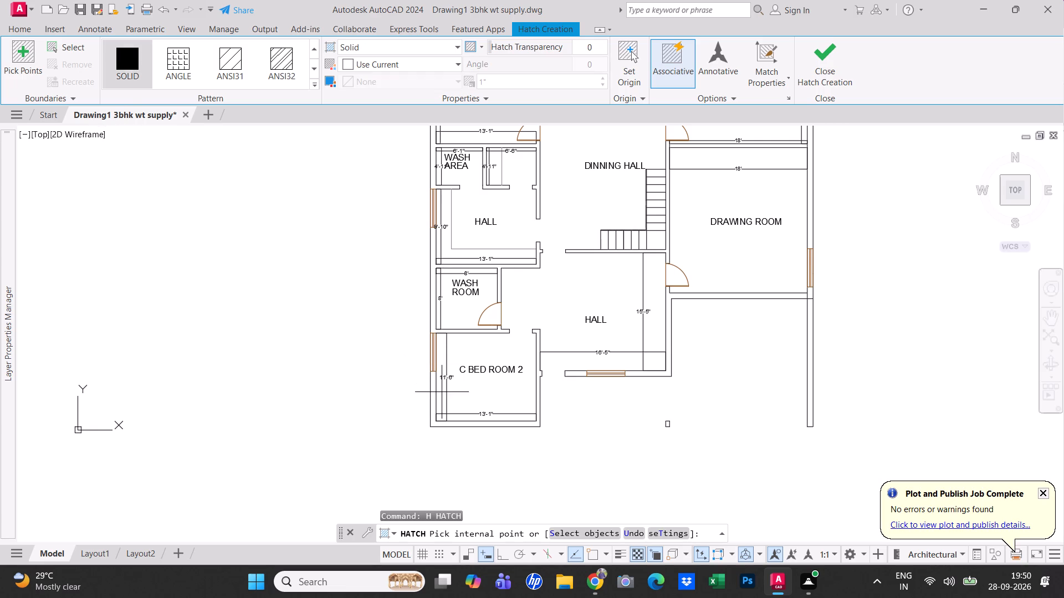
{"action": "left_click", "coordinate": [432, 393]}
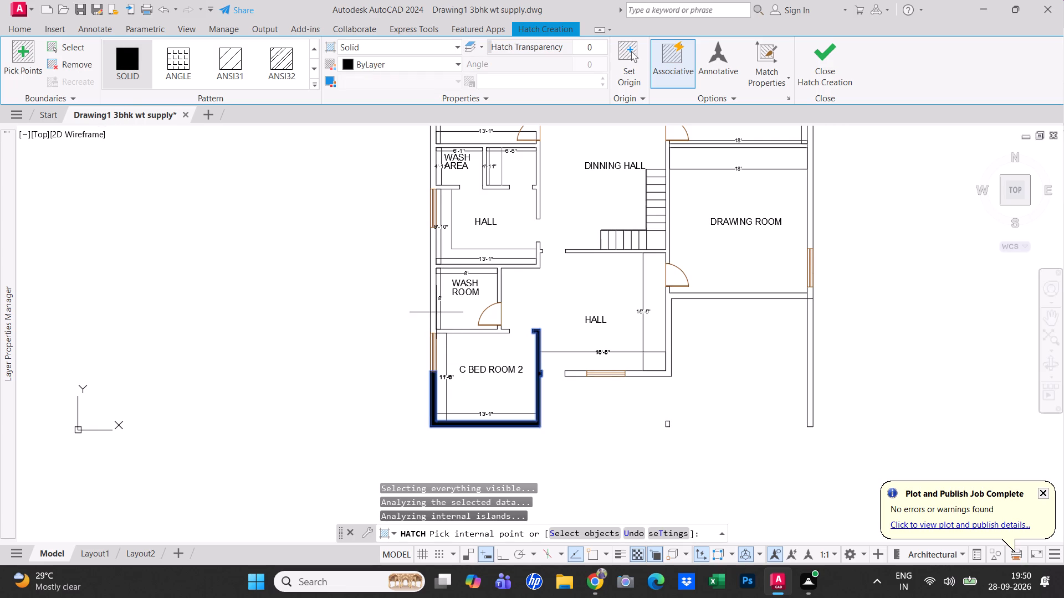
{"action": "left_click", "coordinate": [433, 312]}
{"action": "middle_click_drag", "start_coordinate": [484, 305], "coordinate": [490, 329]}
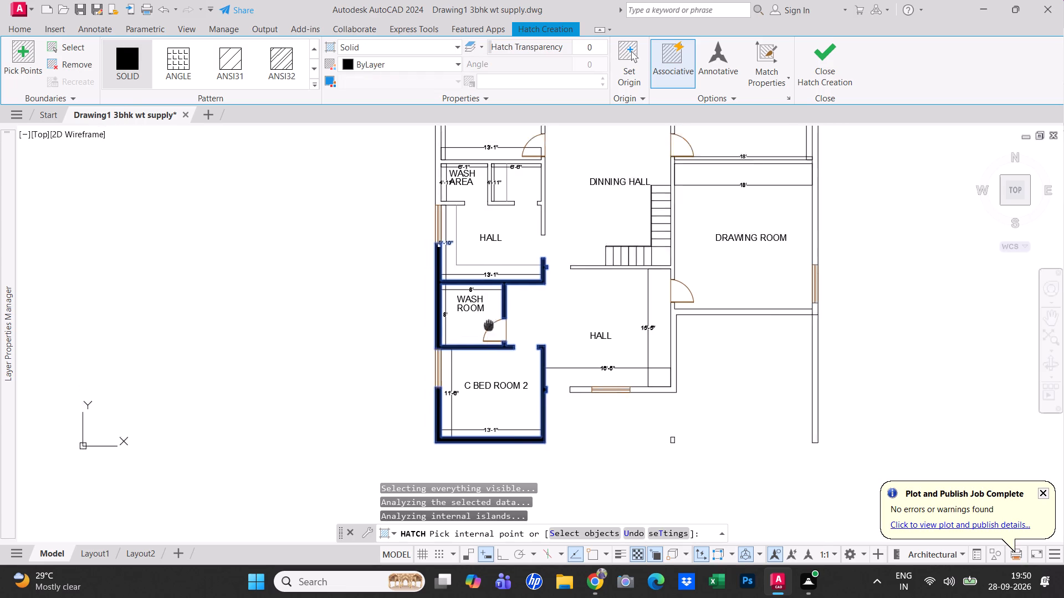
{"action": "middle_click_drag", "start_coordinate": [490, 329], "coordinate": [494, 424]}
{"action": "scroll", "coordinate": [441, 266], "scroll_direction": "up", "scroll_amount": 1}
{"action": "left_click", "coordinate": [445, 269]}
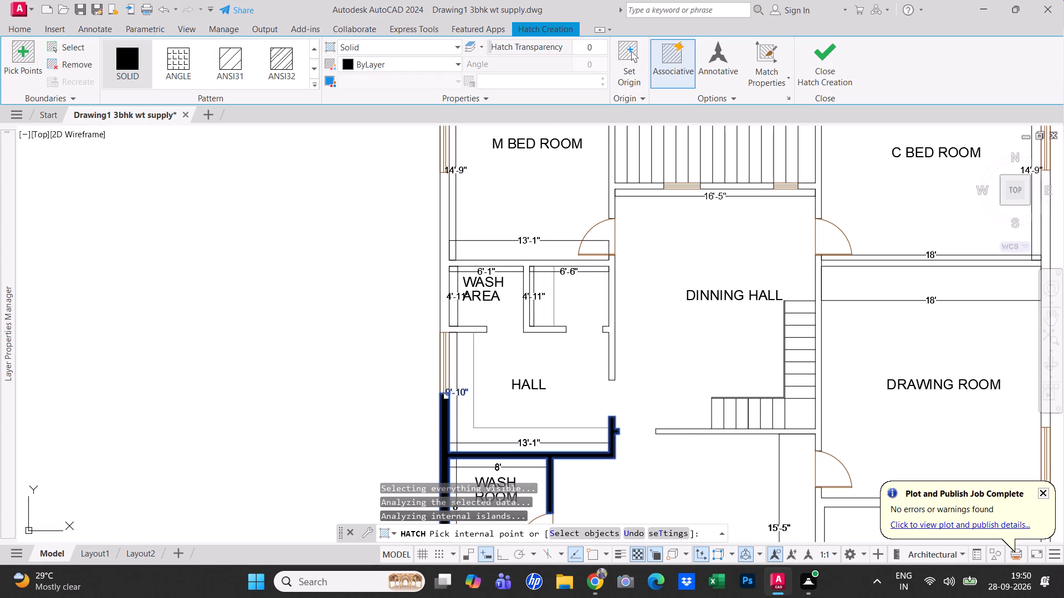
{"action": "scroll", "coordinate": [456, 317], "scroll_direction": "down", "scroll_amount": 1}
{"action": "scroll", "coordinate": [553, 177], "scroll_direction": "up", "scroll_amount": 1}
{"action": "left_click", "coordinate": [553, 177]}
{"action": "scroll", "coordinate": [551, 266], "scroll_direction": "down", "scroll_amount": 2}
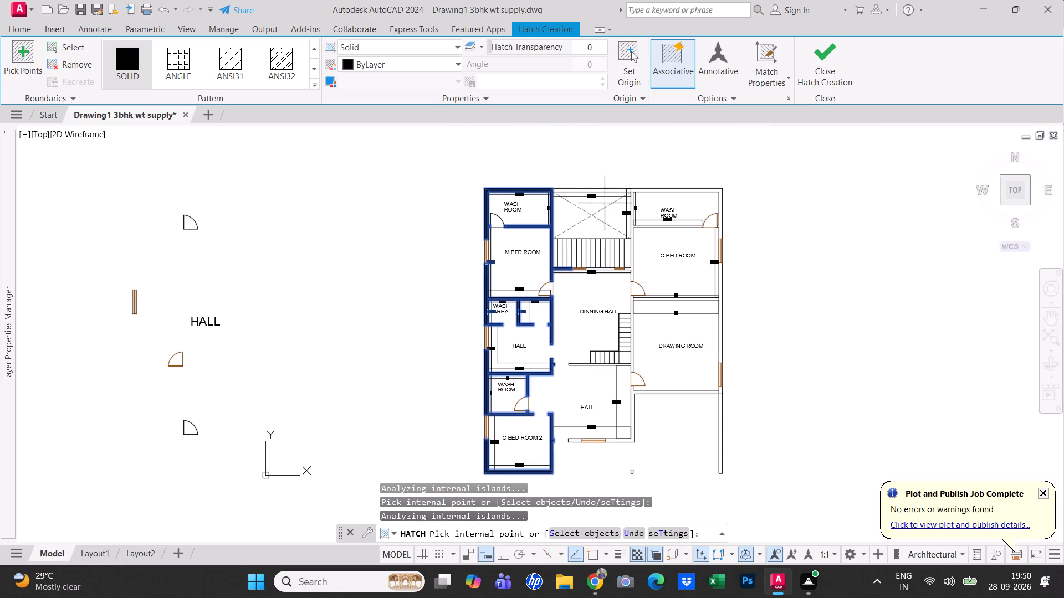
Extend the solid hatch to the walls around the C BED ROOM, its wash room and the DRAWING ROOM, and to the long east wall.
{"action": "scroll", "coordinate": [650, 203], "scroll_direction": "up", "scroll_amount": 2}
{"action": "scroll", "coordinate": [600, 231], "scroll_direction": "up", "scroll_amount": 1}
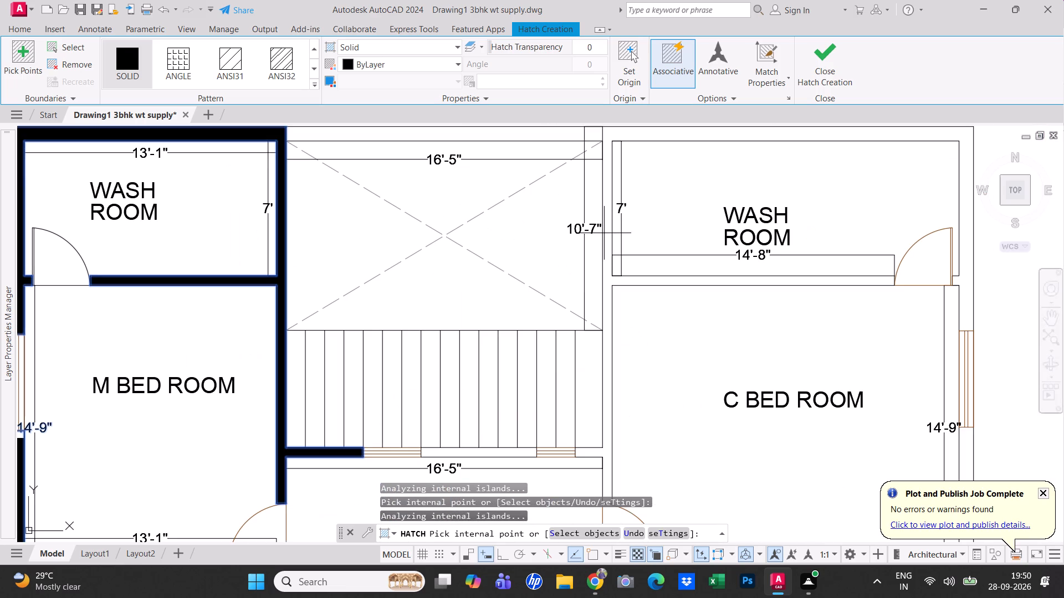
{"action": "left_click", "coordinate": [608, 236]}
{"action": "scroll", "coordinate": [610, 245], "scroll_direction": "down", "scroll_amount": 3}
{"action": "scroll", "coordinate": [694, 368], "scroll_direction": "up", "scroll_amount": 1}
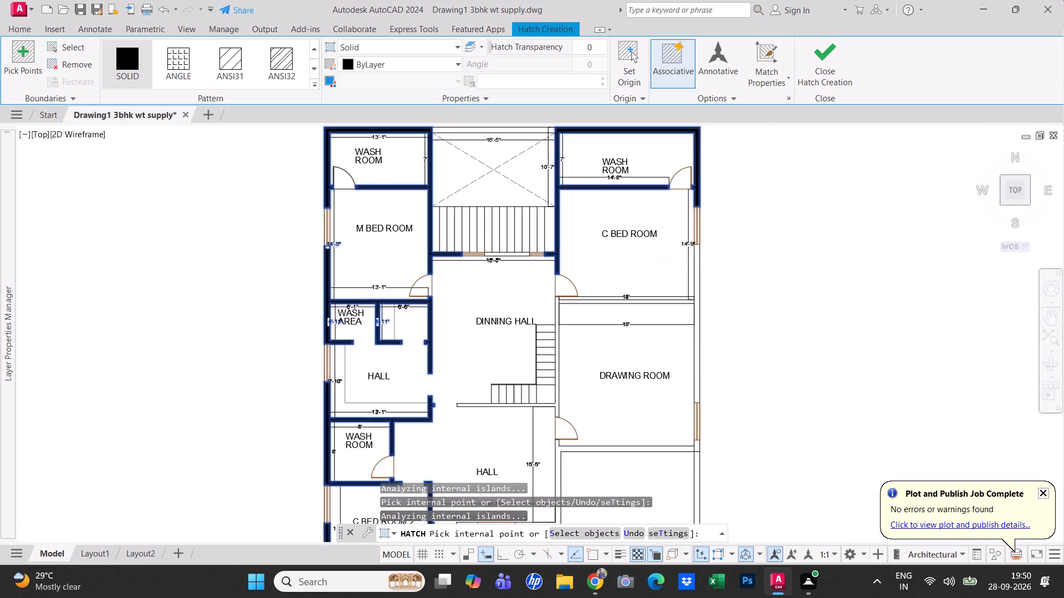
{"action": "scroll", "coordinate": [694, 368], "scroll_direction": "up", "scroll_amount": 1}
{"action": "left_click", "coordinate": [699, 360]}
{"action": "scroll", "coordinate": [660, 347], "scroll_direction": "down", "scroll_amount": 3}
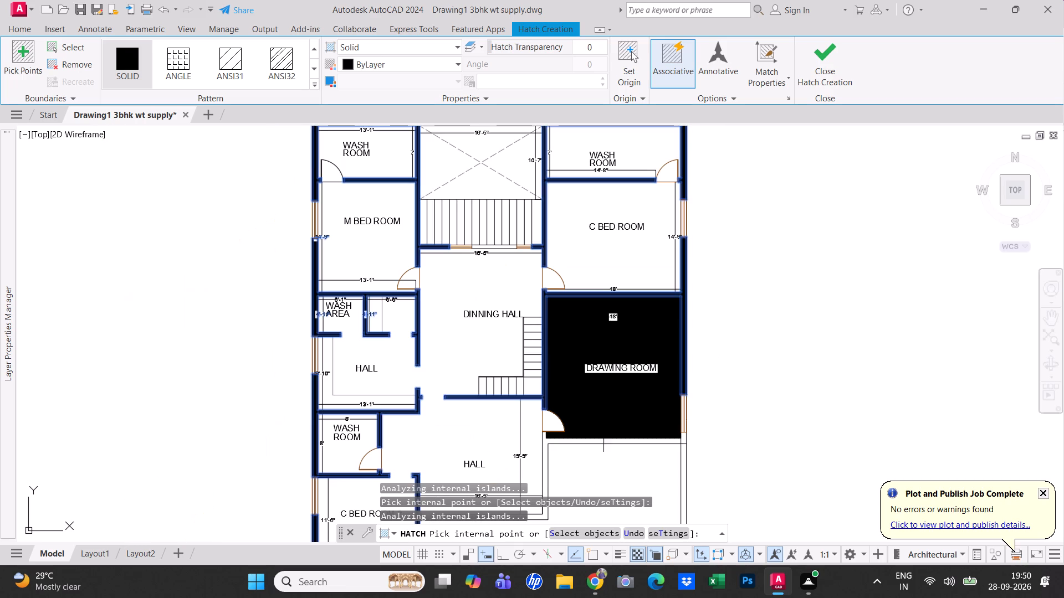
{"action": "scroll", "coordinate": [543, 448], "scroll_direction": "up", "scroll_amount": 2}
{"action": "left_click", "coordinate": [545, 448]}
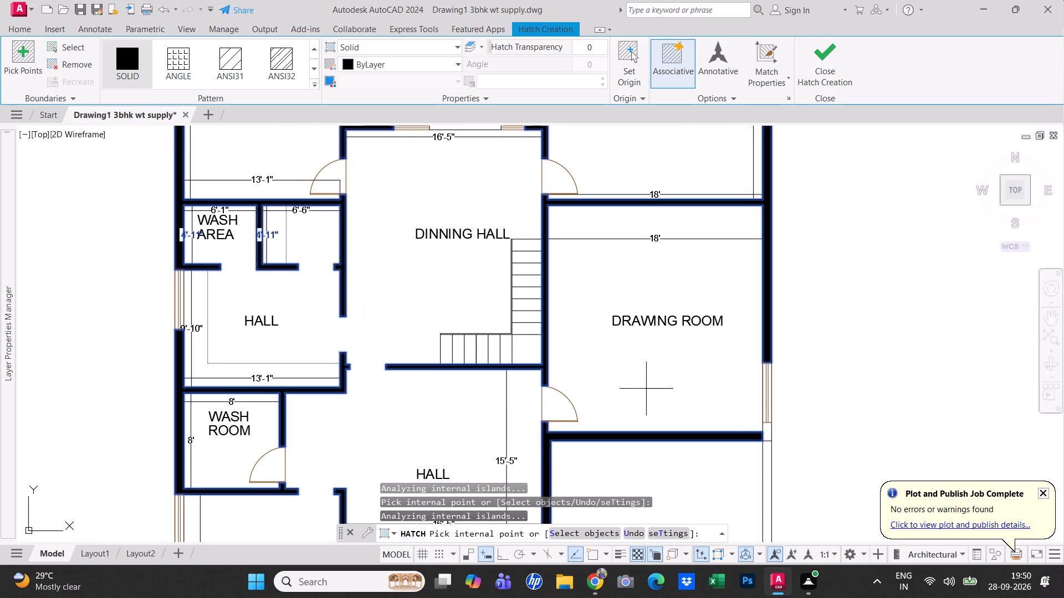
{"action": "scroll", "coordinate": [674, 374], "scroll_direction": "down", "scroll_amount": 2}
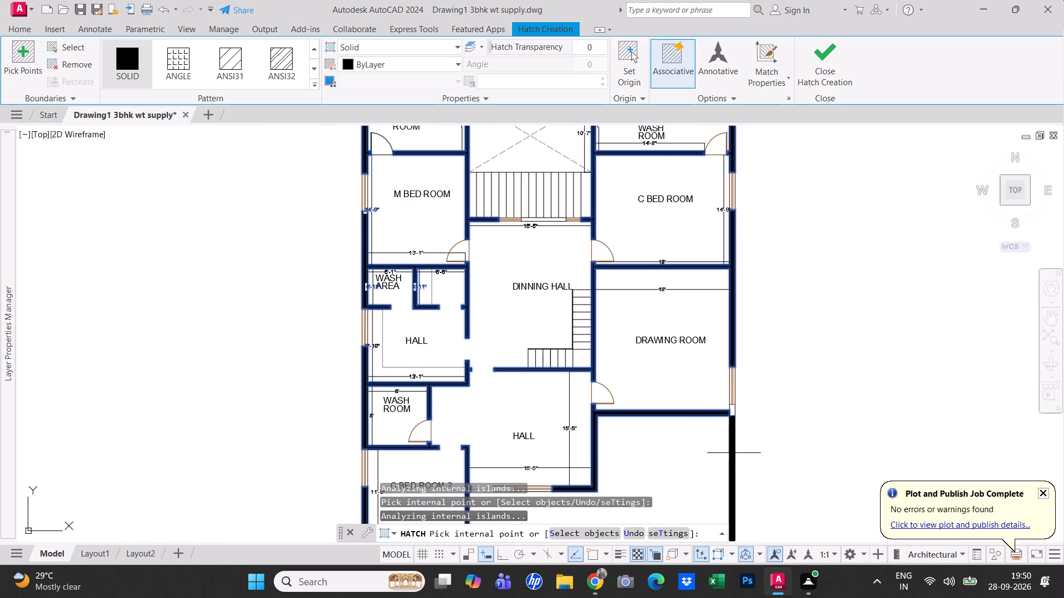
{"action": "left_click", "coordinate": [733, 453]}
Fill the short wall piece west of the southern HALL's window with the solid hatch and finish the hatch.
{"action": "scroll", "coordinate": [653, 399], "scroll_direction": "down", "scroll_amount": 3}
{"action": "middle_click_drag", "start_coordinate": [658, 381], "coordinate": [694, 303]}
{"action": "scroll", "coordinate": [694, 304], "scroll_direction": "up", "scroll_amount": 2}
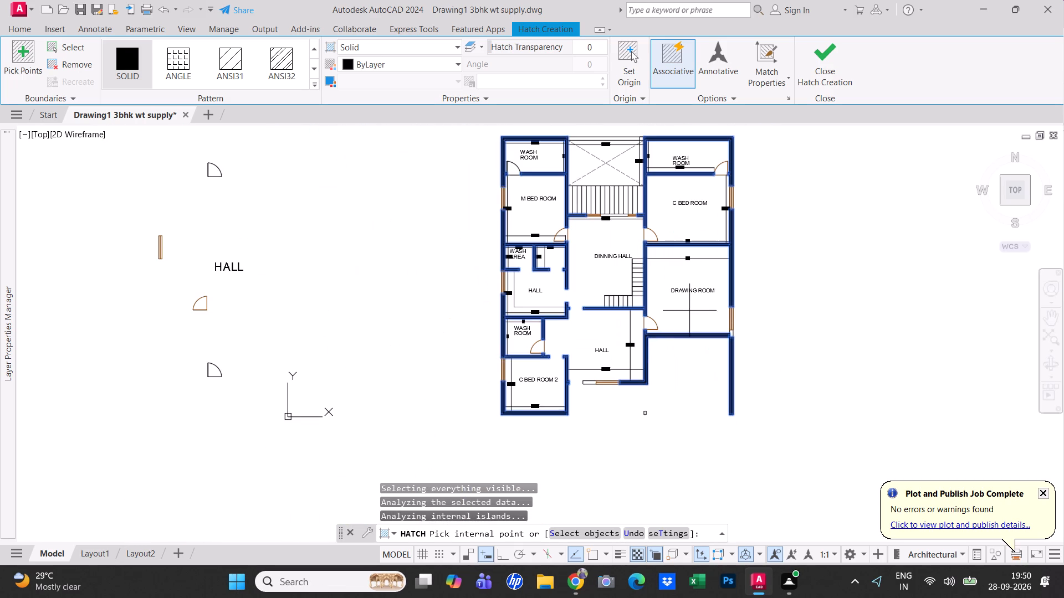
{"action": "scroll", "coordinate": [596, 384], "scroll_direction": "up", "scroll_amount": 2}
{"action": "left_click", "coordinate": [584, 383]}
{"action": "scroll", "coordinate": [543, 420], "scroll_direction": "down", "scroll_amount": 2}
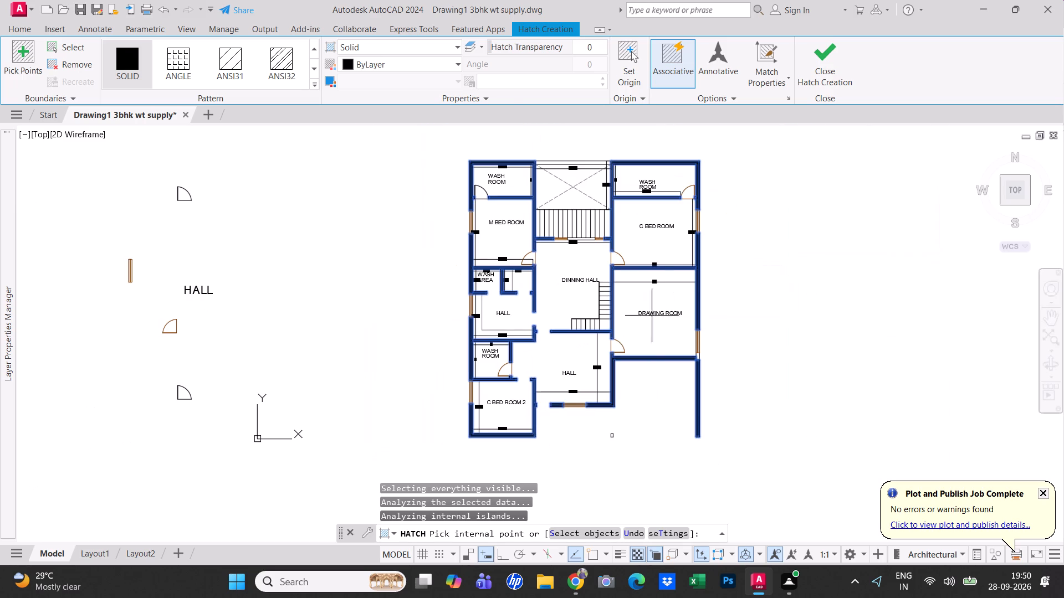
{"action": "left_click", "coordinate": [814, 67]}
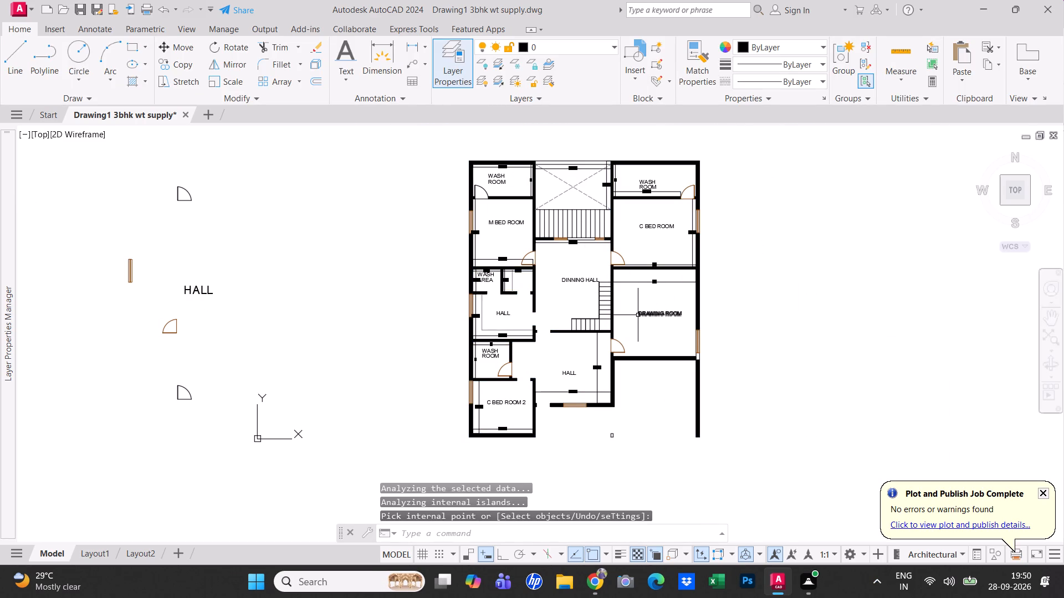
Save the drawing with the hatched walls.
{"action": "key", "text": "ctrl+s"}
Set up a plot with DWG To PDF.pc3, using a window around the whole floor plan and centering the plot.
{"action": "type", "text": "PLOT"}
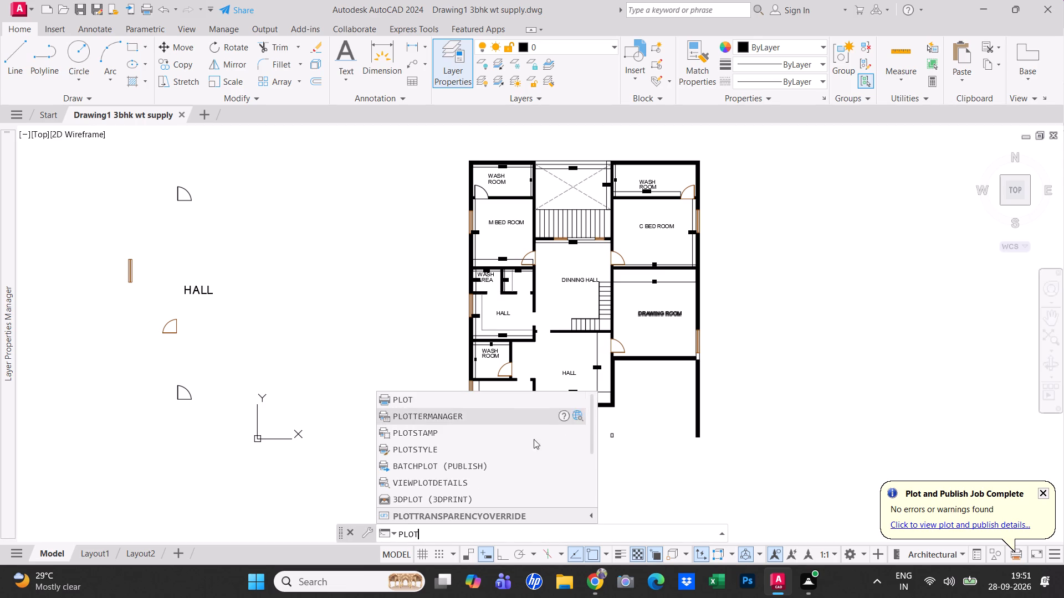
{"action": "left_click", "coordinate": [521, 403]}
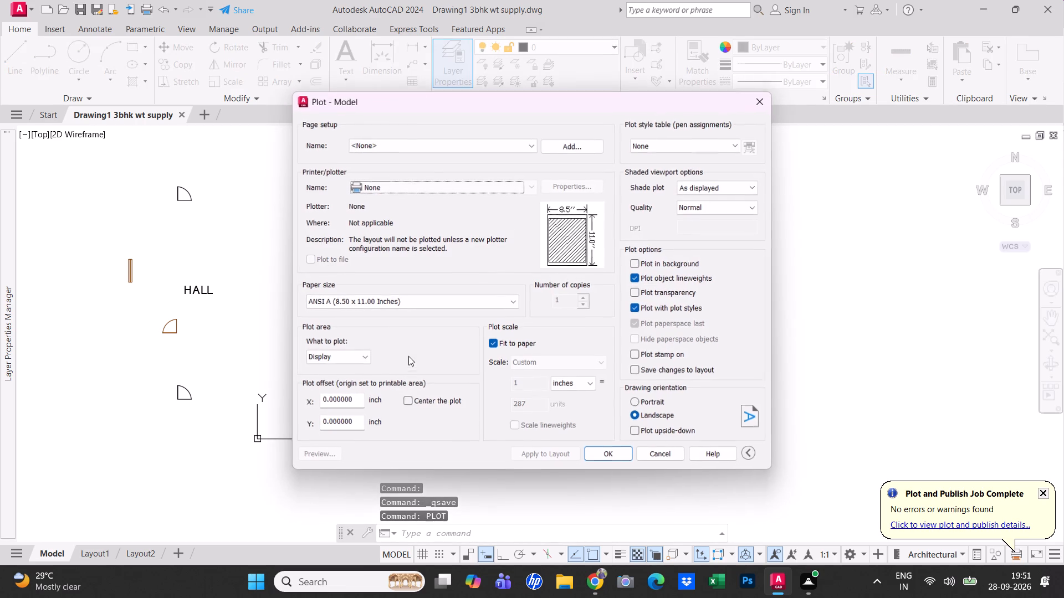
{"action": "left_click", "coordinate": [444, 189]}
{"action": "left_click", "coordinate": [441, 350]}
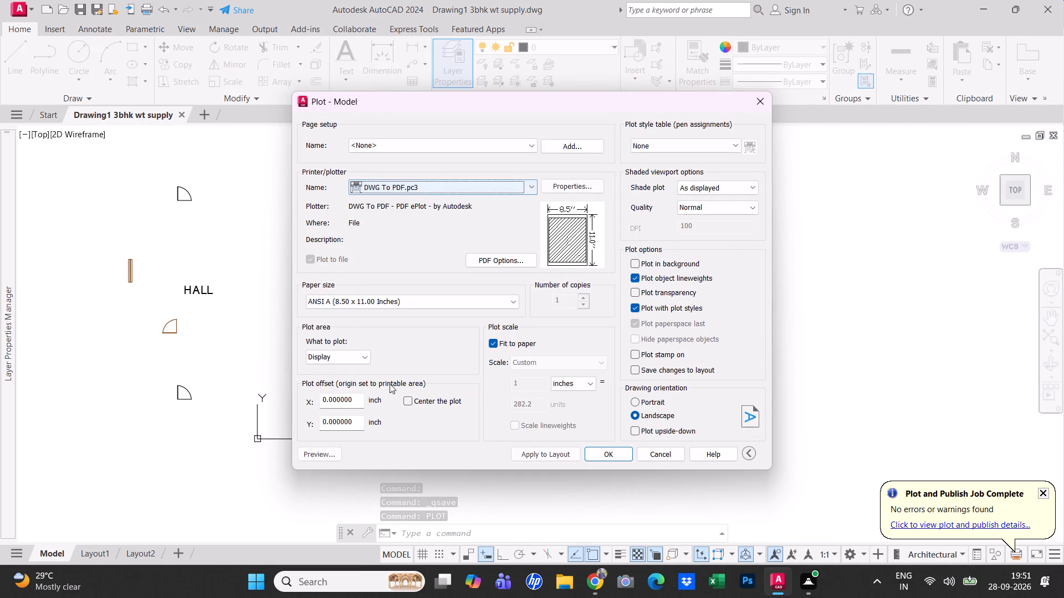
{"action": "left_click", "coordinate": [348, 357]}
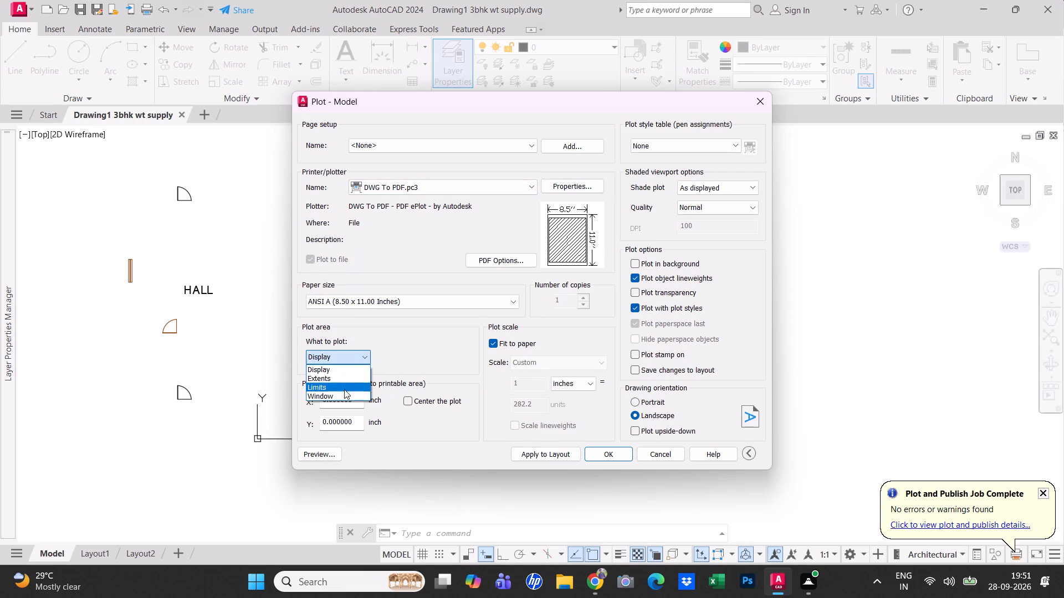
{"action": "left_click", "coordinate": [345, 396]}
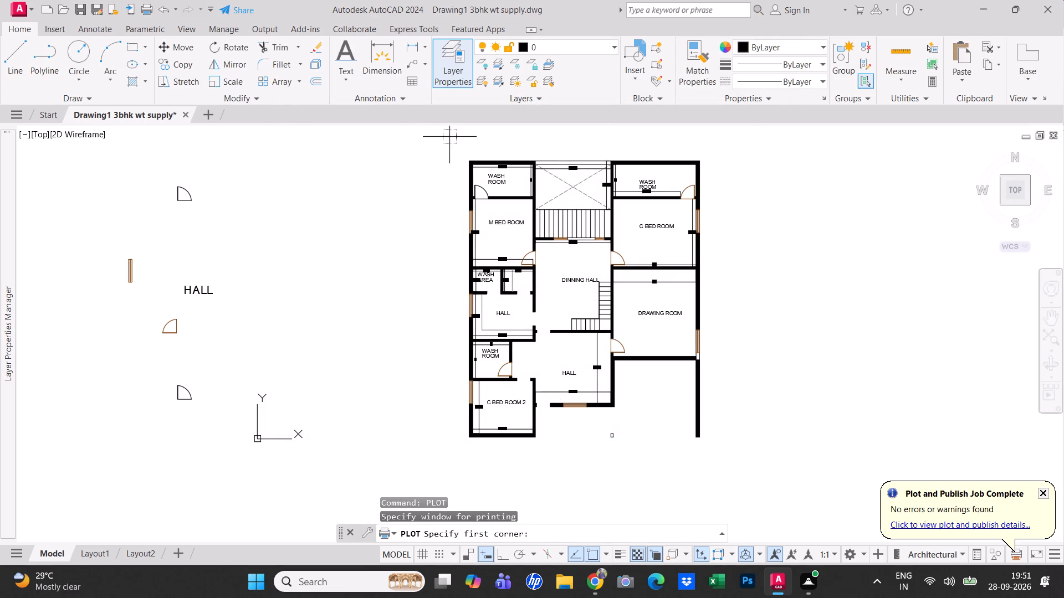
{"action": "left_click", "coordinate": [449, 137]}
{"action": "left_click", "coordinate": [718, 482]}
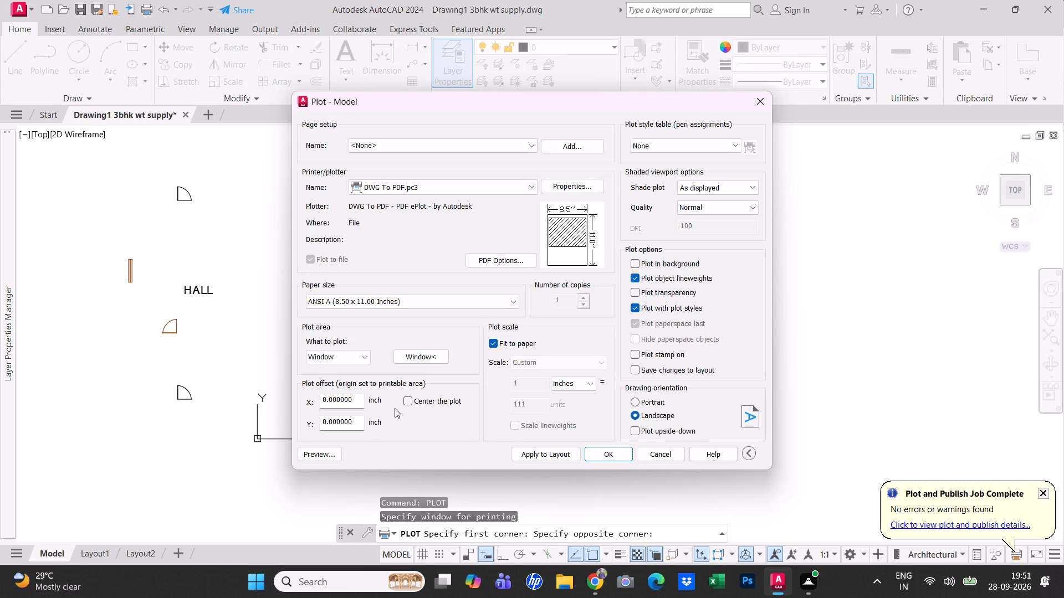
{"action": "left_click", "coordinate": [406, 397]}
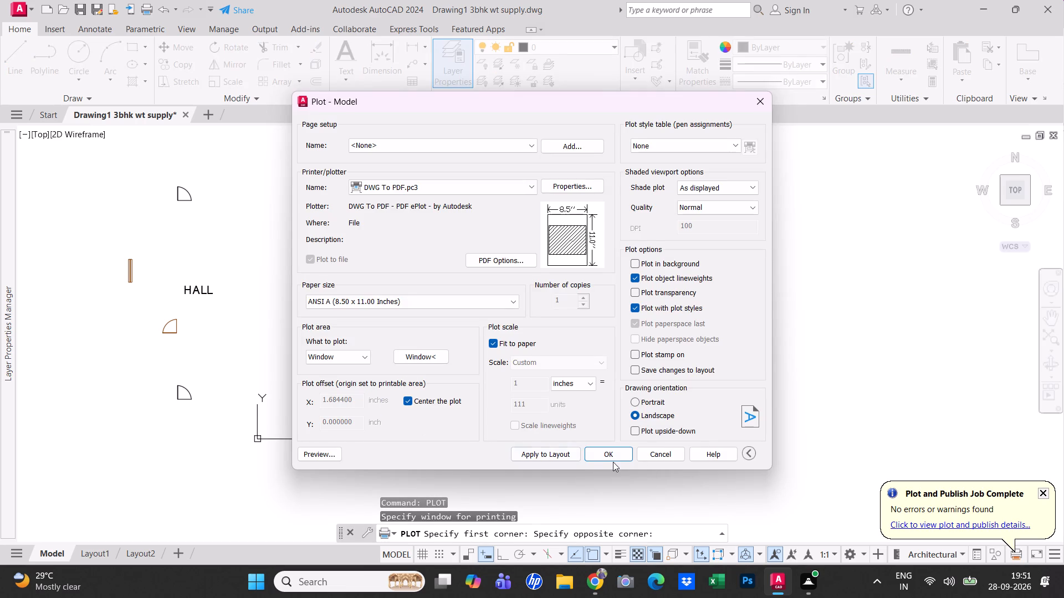
{"action": "left_click", "coordinate": [615, 457]}
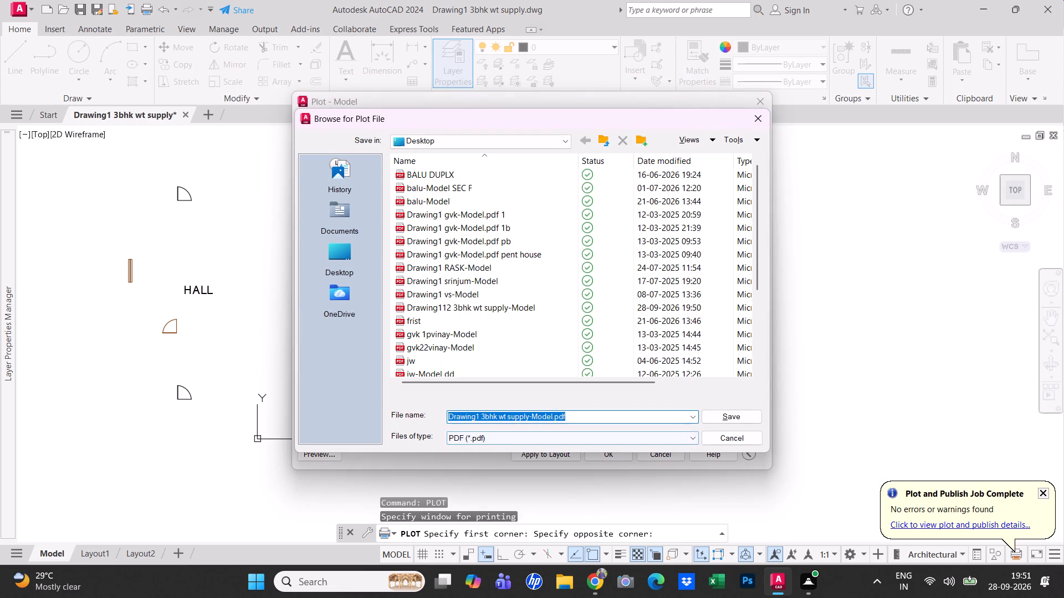
Save the plot to the Desktop over the existing PDF Drawing112 3bhk wt supply-Model, and dismiss the PDF app chooser.
{"action": "left_click", "coordinate": [357, 261]}
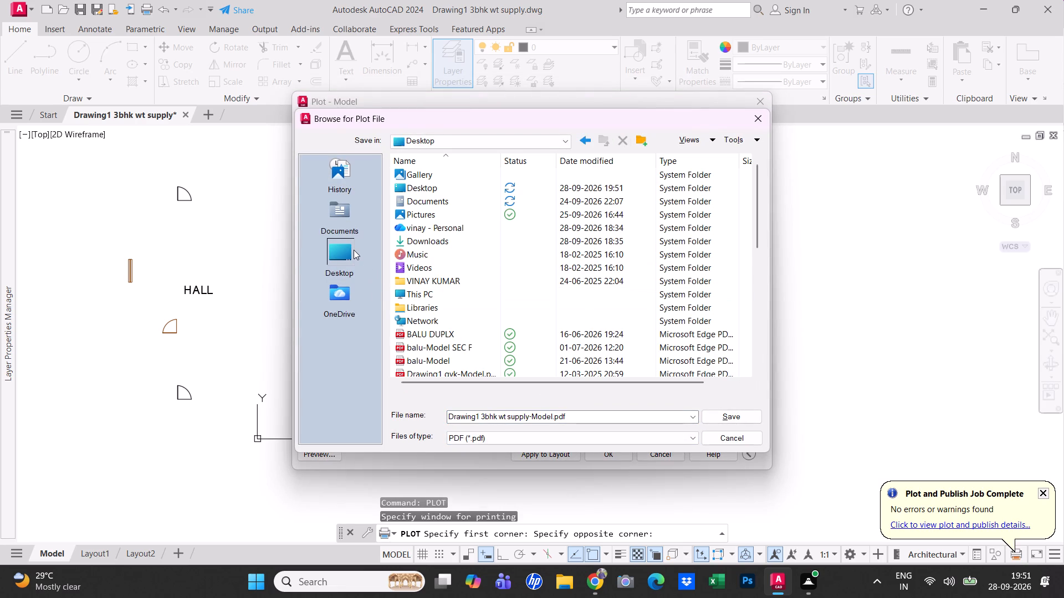
{"action": "left_click", "coordinate": [354, 250]}
{"action": "scroll", "coordinate": [444, 271], "scroll_direction": "down", "scroll_amount": 2}
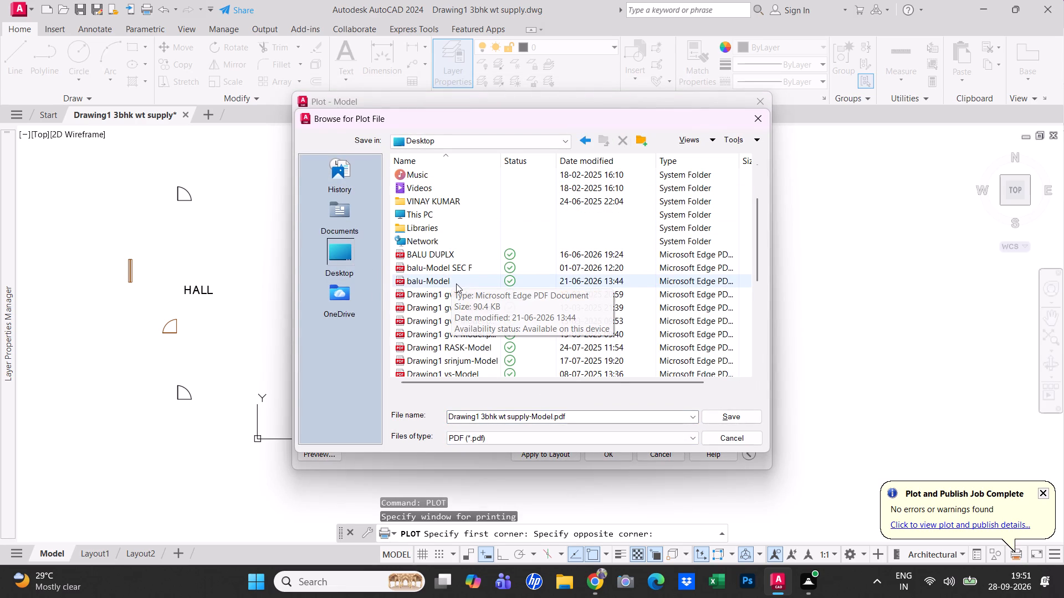
{"action": "scroll", "coordinate": [450, 324], "scroll_direction": "down", "scroll_amount": 3}
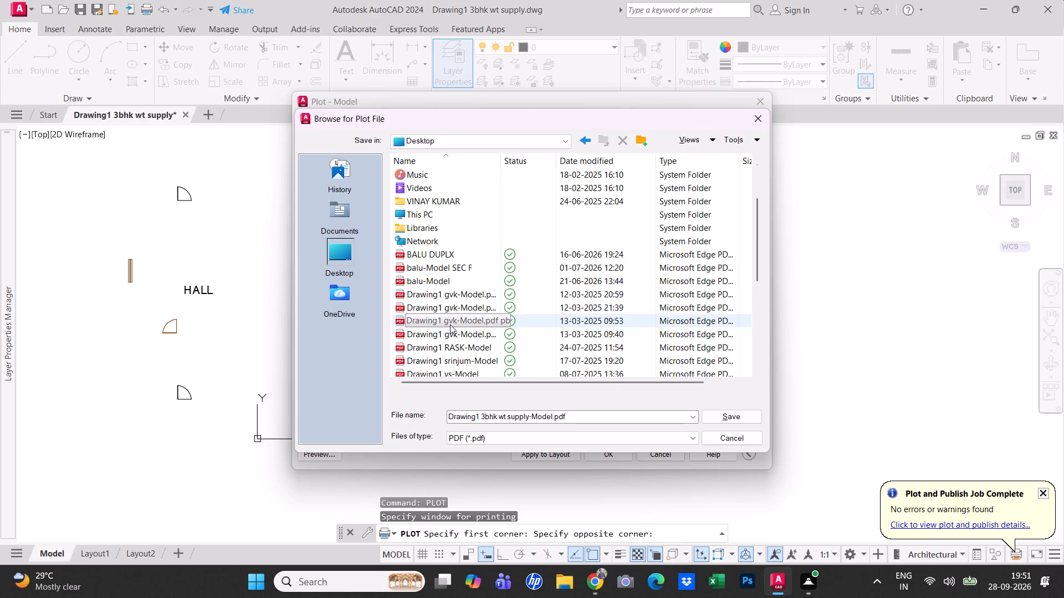
{"action": "scroll", "coordinate": [450, 324], "scroll_direction": "down", "scroll_amount": 11}
{"action": "scroll", "coordinate": [471, 364], "scroll_direction": "up", "scroll_amount": 5}
{"action": "scroll", "coordinate": [471, 364], "scroll_direction": "down", "scroll_amount": 1}
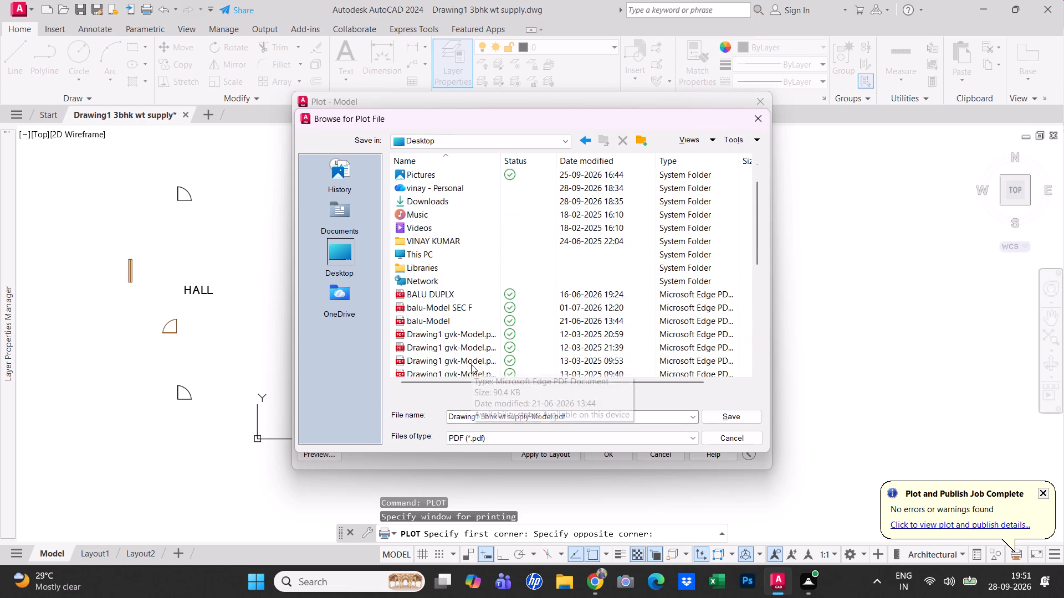
{"action": "scroll", "coordinate": [471, 364], "scroll_direction": "down", "scroll_amount": 2}
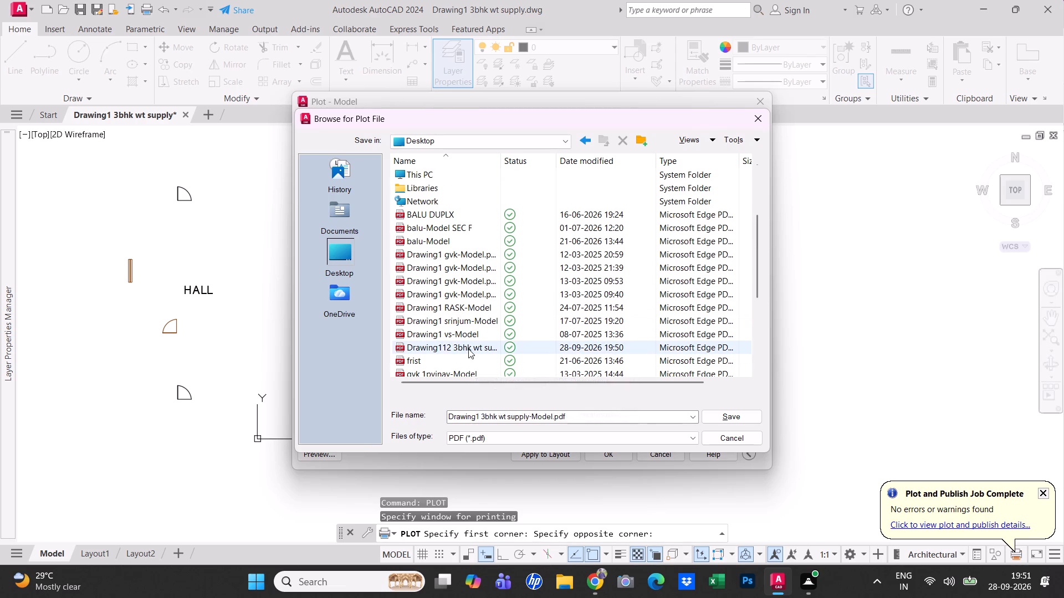
{"action": "left_click", "coordinate": [468, 349]}
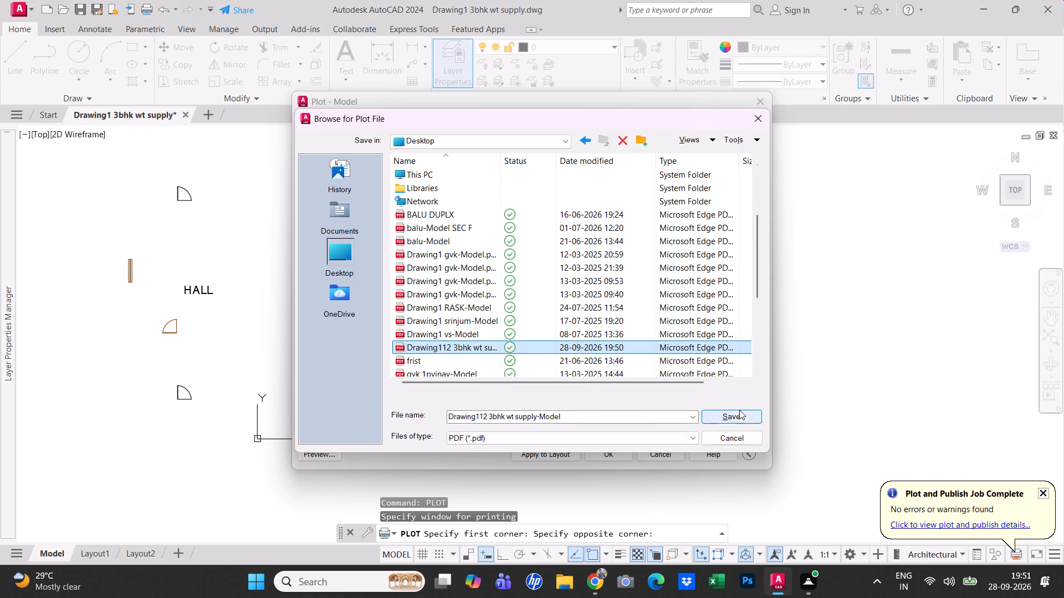
{"action": "left_click", "coordinate": [737, 414]}
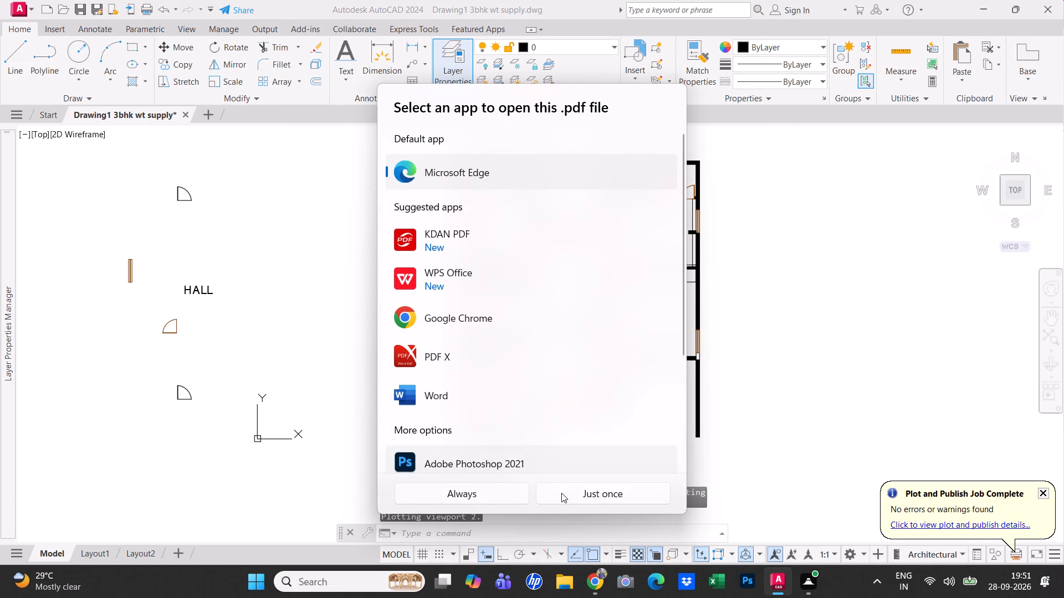
{"action": "left_click", "coordinate": [773, 299]}
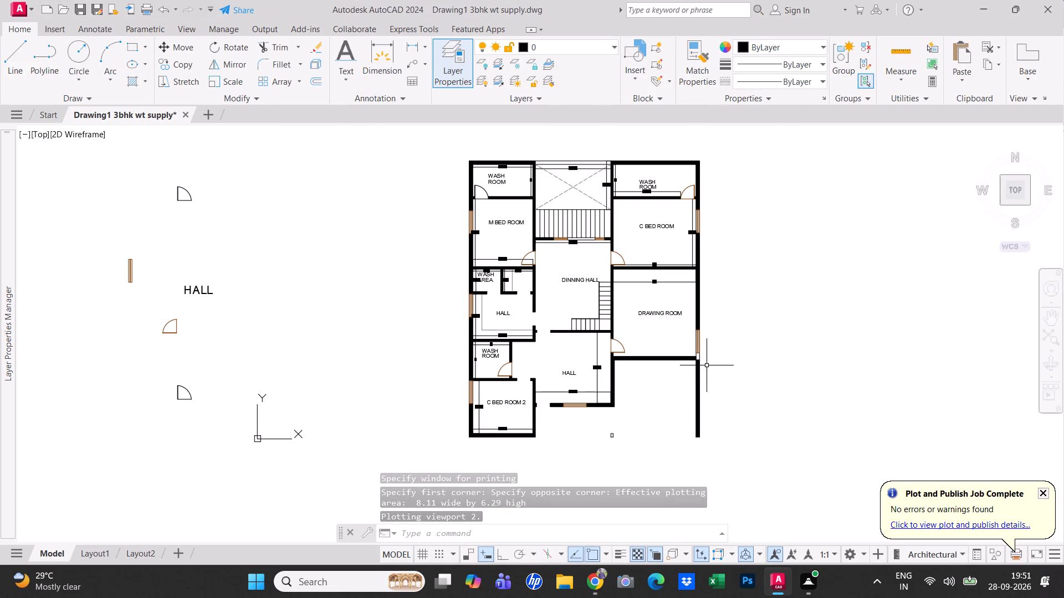
Save the drawing after plotting.
{"action": "middle_click_drag", "start_coordinate": [690, 410], "coordinate": [751, 411]}
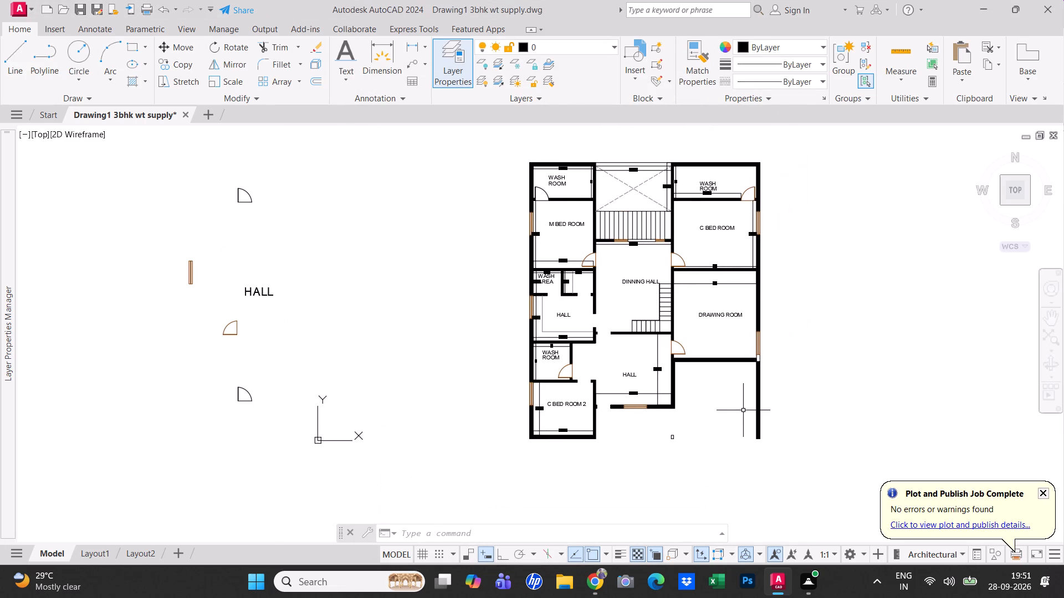
{"action": "key", "text": "ctrl+s"}
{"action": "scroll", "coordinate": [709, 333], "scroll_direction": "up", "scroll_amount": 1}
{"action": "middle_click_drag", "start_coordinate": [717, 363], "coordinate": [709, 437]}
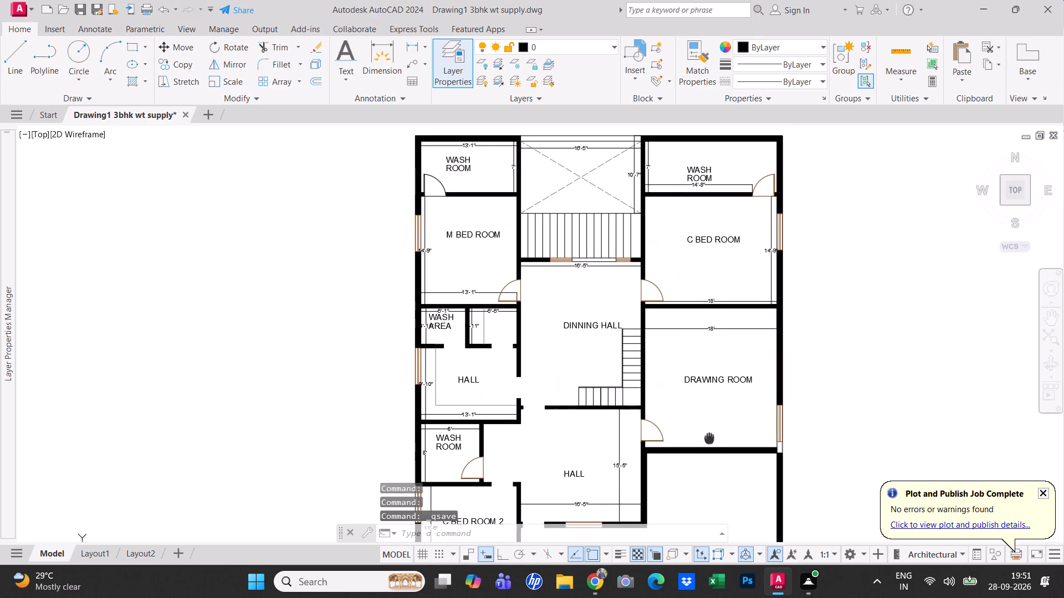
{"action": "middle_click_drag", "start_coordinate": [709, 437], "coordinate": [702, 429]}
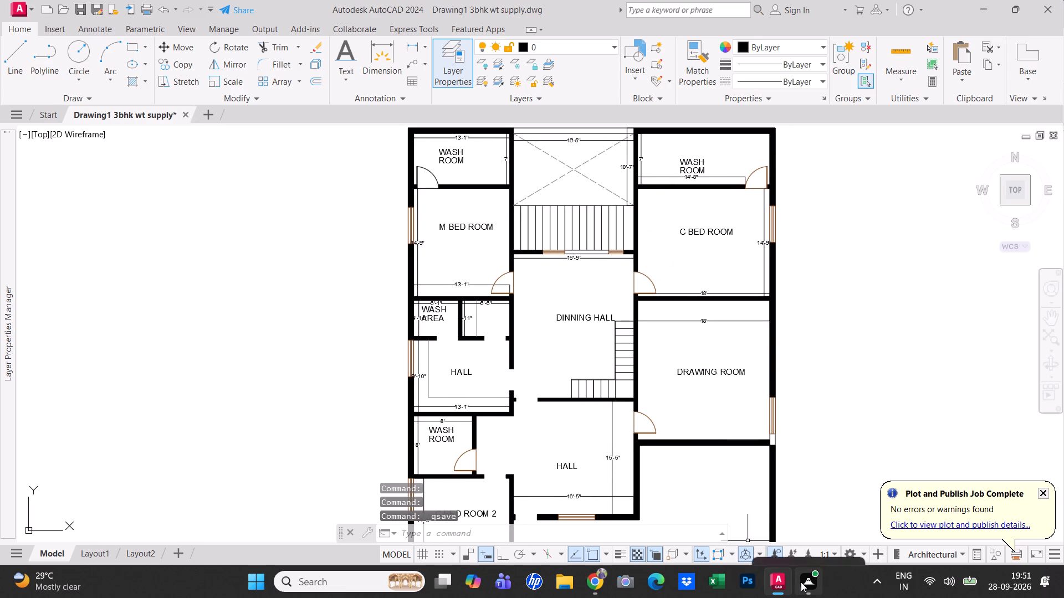
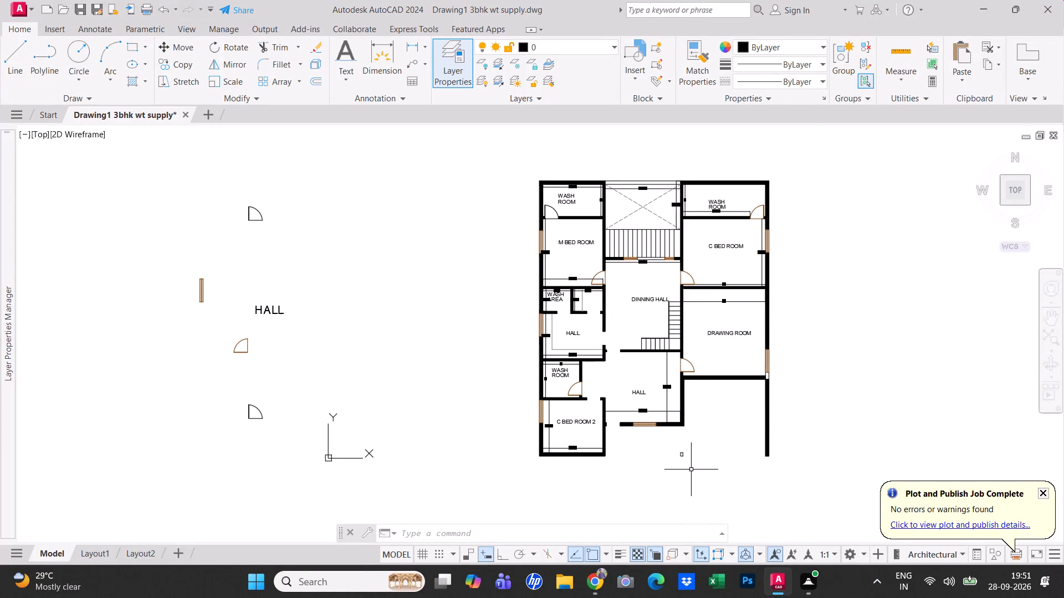
Draw a rectangular border around the whole 3BHK floor plan, leaving a margin on all four sides.
{"action": "scroll", "coordinate": [691, 470], "scroll_direction": "up", "scroll_amount": 1}
{"action": "scroll", "coordinate": [703, 456], "scroll_direction": "down", "scroll_amount": 2}
{"action": "scroll", "coordinate": [724, 417], "scroll_direction": "up", "scroll_amount": 1}
{"action": "middle_click_drag", "start_coordinate": [725, 417], "coordinate": [662, 421]}
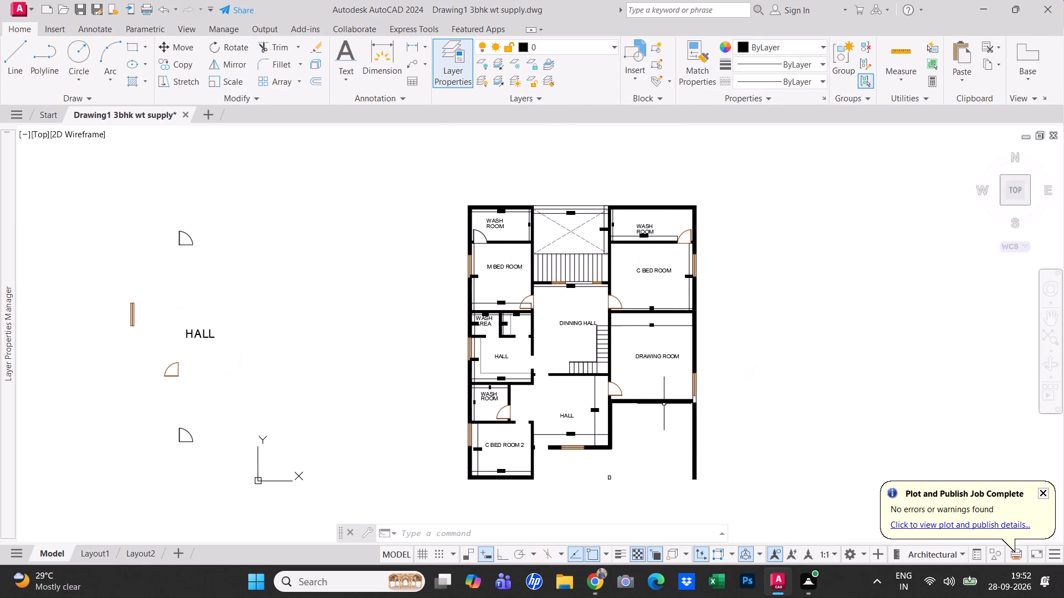
{"action": "scroll", "coordinate": [744, 447], "scroll_direction": "down", "scroll_amount": 1}
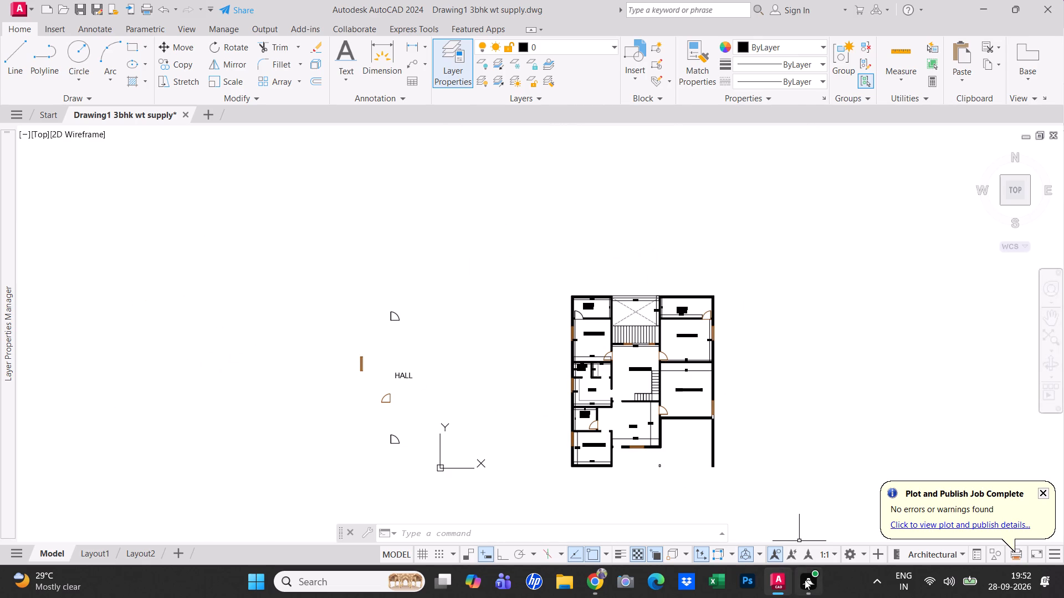
{"action": "middle_click_drag", "start_coordinate": [664, 450], "coordinate": [744, 430]}
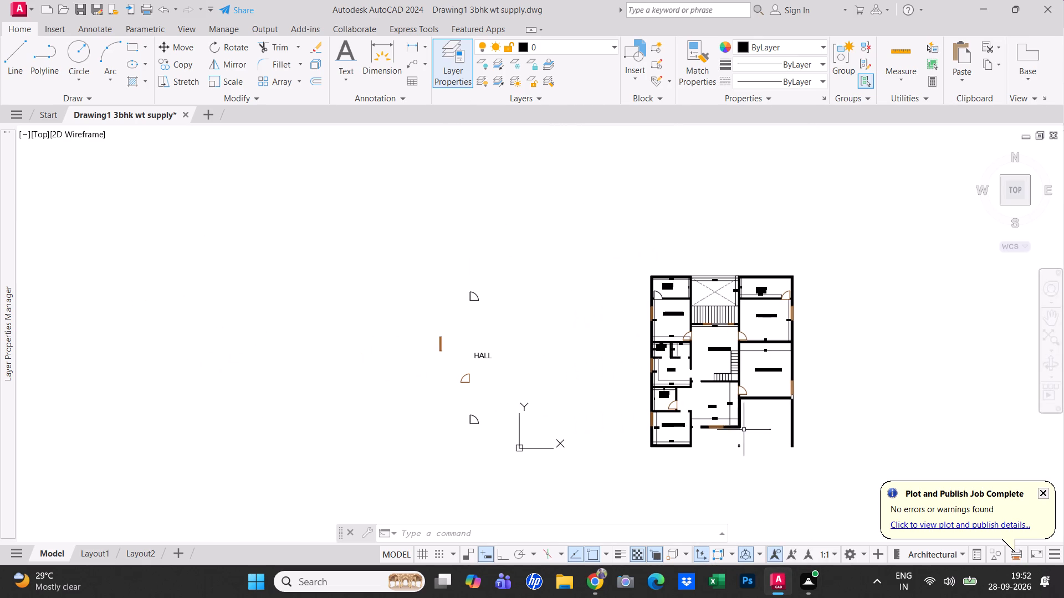
{"action": "key", "text": "Escape"}
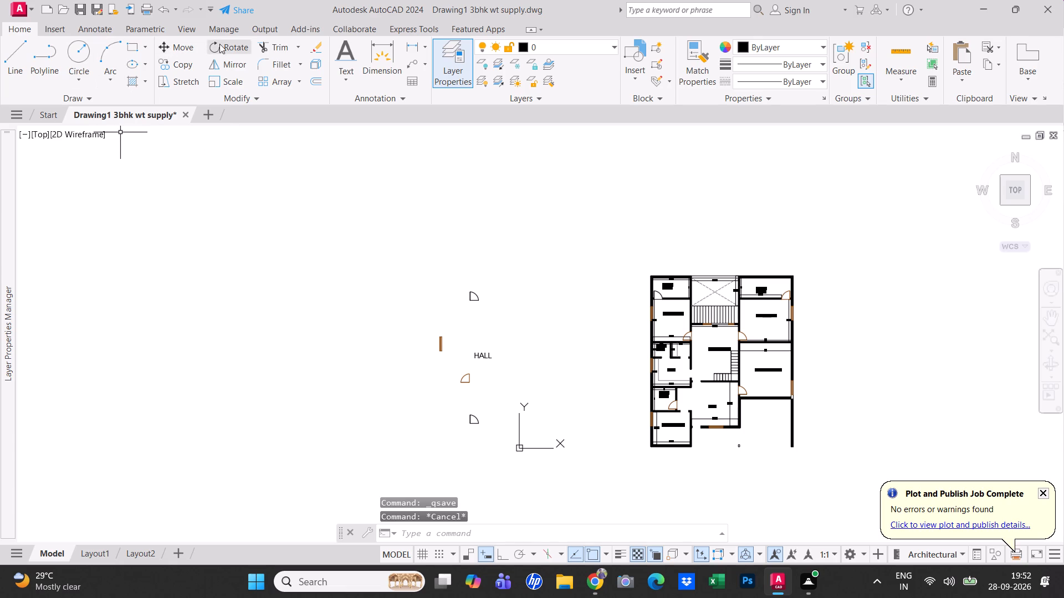
{"action": "left_click", "coordinate": [130, 48]}
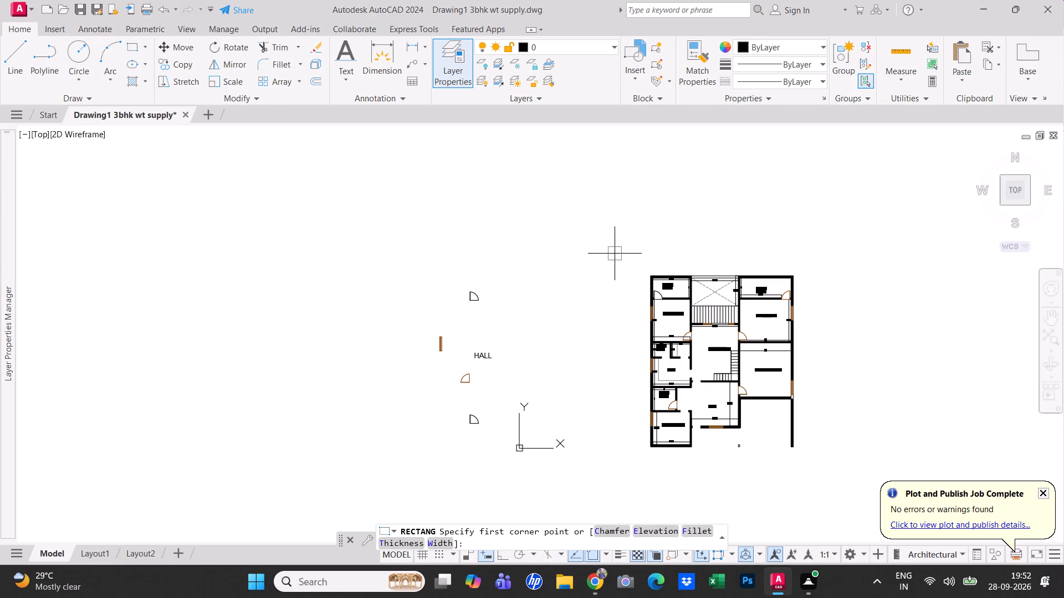
{"action": "left_click", "coordinate": [616, 253]}
{"action": "left_click", "coordinate": [831, 464]}
{"action": "key", "text": "Escape"}
Save the drawing with the rectangular border around the floor plan.
{"action": "middle_click_drag", "start_coordinate": [774, 386], "coordinate": [762, 355]}
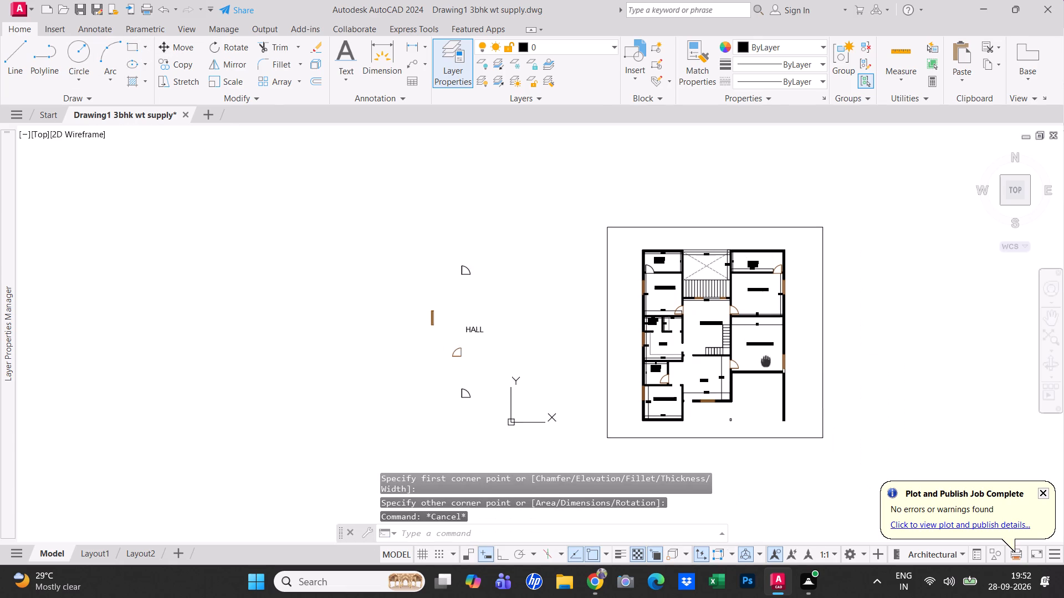
{"action": "middle_click_drag", "start_coordinate": [762, 355], "coordinate": [700, 299]}
{"action": "scroll", "coordinate": [699, 299], "scroll_direction": "up", "scroll_amount": 1}
{"action": "key", "text": "Escape"}
{"action": "middle_click_drag", "start_coordinate": [714, 362], "coordinate": [718, 372]}
{"action": "key", "text": "ctrl+s"}
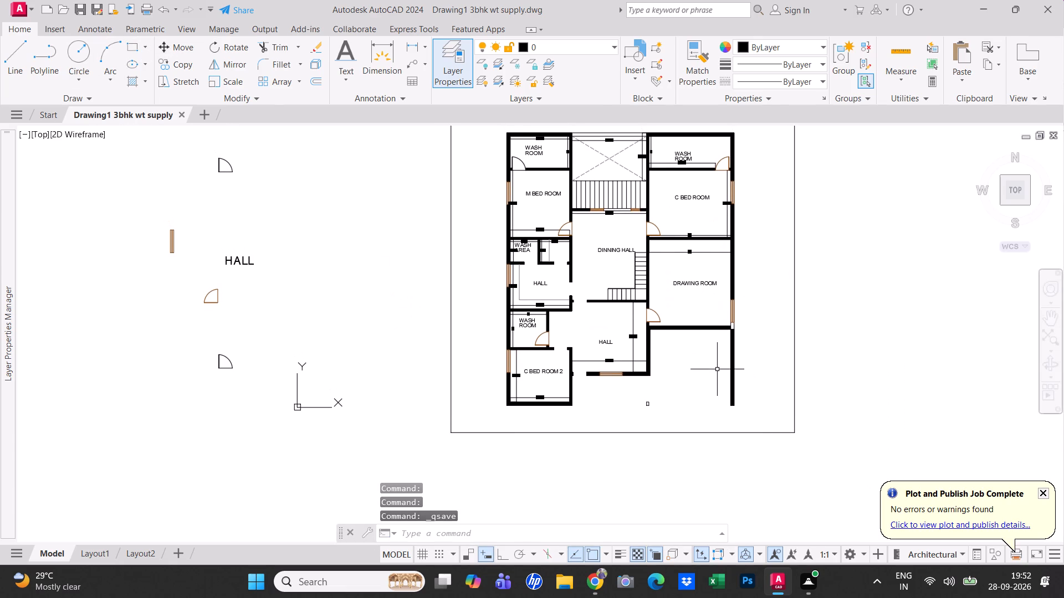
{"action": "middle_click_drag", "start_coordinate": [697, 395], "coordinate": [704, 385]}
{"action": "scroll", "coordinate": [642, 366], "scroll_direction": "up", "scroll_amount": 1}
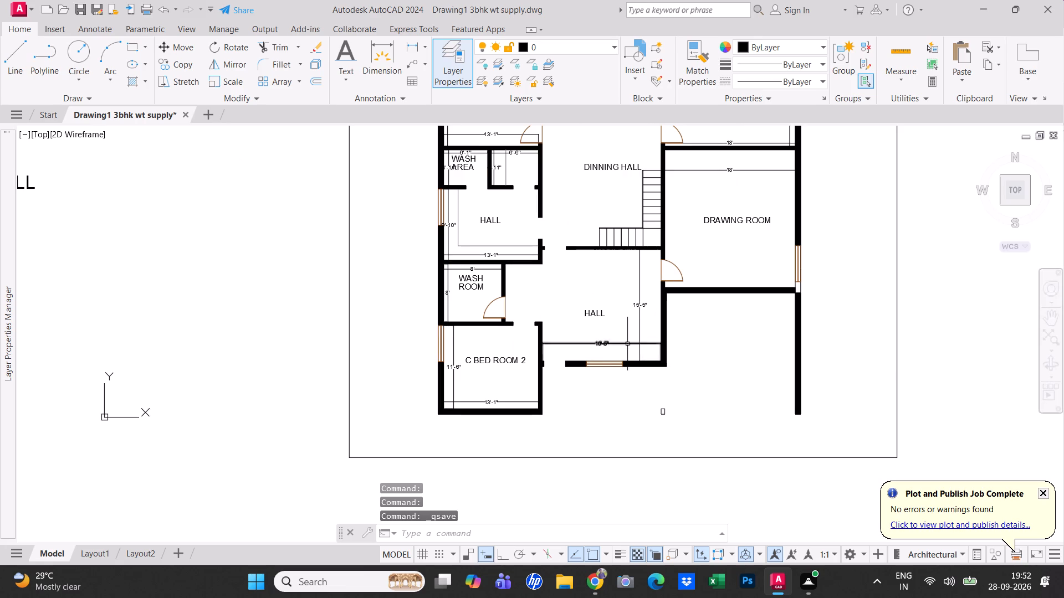
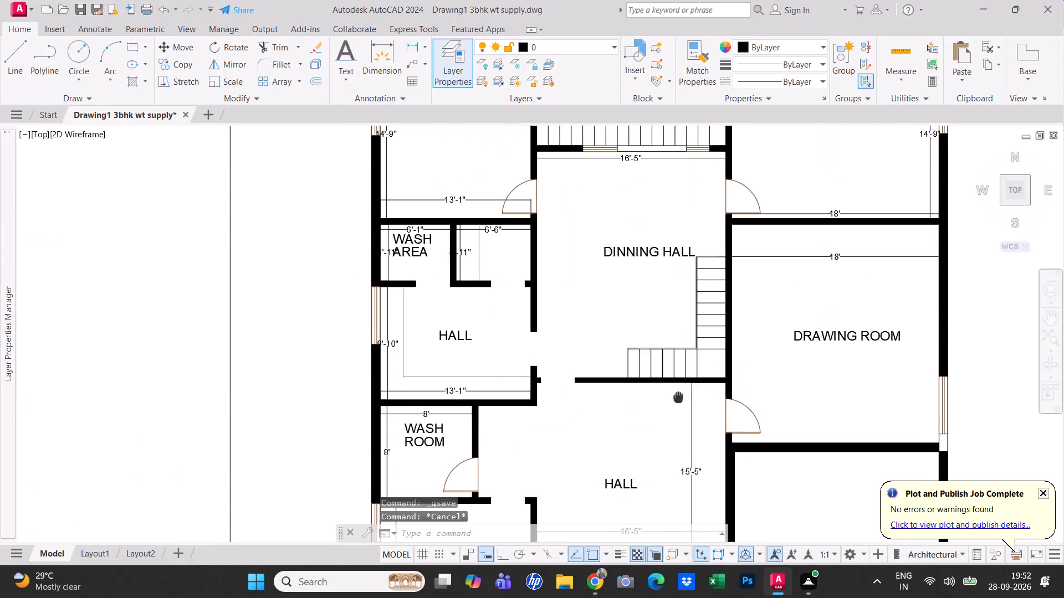
Examine the finished floor plan around the bedrooms, dining hall and the window openings beside the staircase.
{"action": "key", "text": "Escape"}
{"action": "scroll", "coordinate": [693, 317], "scroll_direction": "up", "scroll_amount": 1}
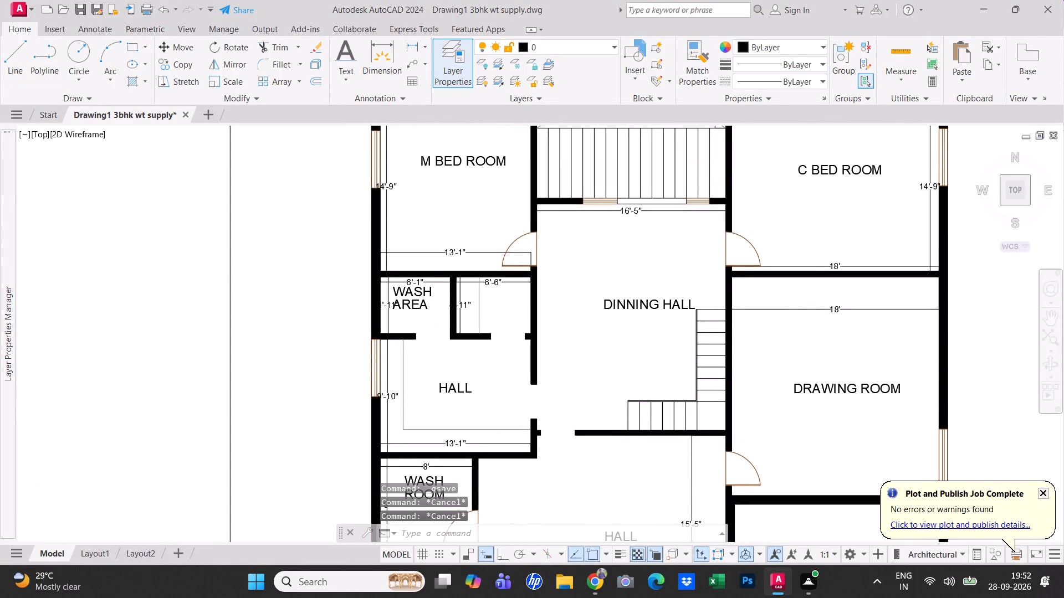
{"action": "middle_click_drag", "start_coordinate": [698, 341], "coordinate": [709, 383]}
{"action": "key", "text": "Escape"}
{"action": "scroll", "coordinate": [709, 383], "scroll_direction": "down", "scroll_amount": 2}
{"action": "scroll", "coordinate": [603, 301], "scroll_direction": "up", "scroll_amount": 1}
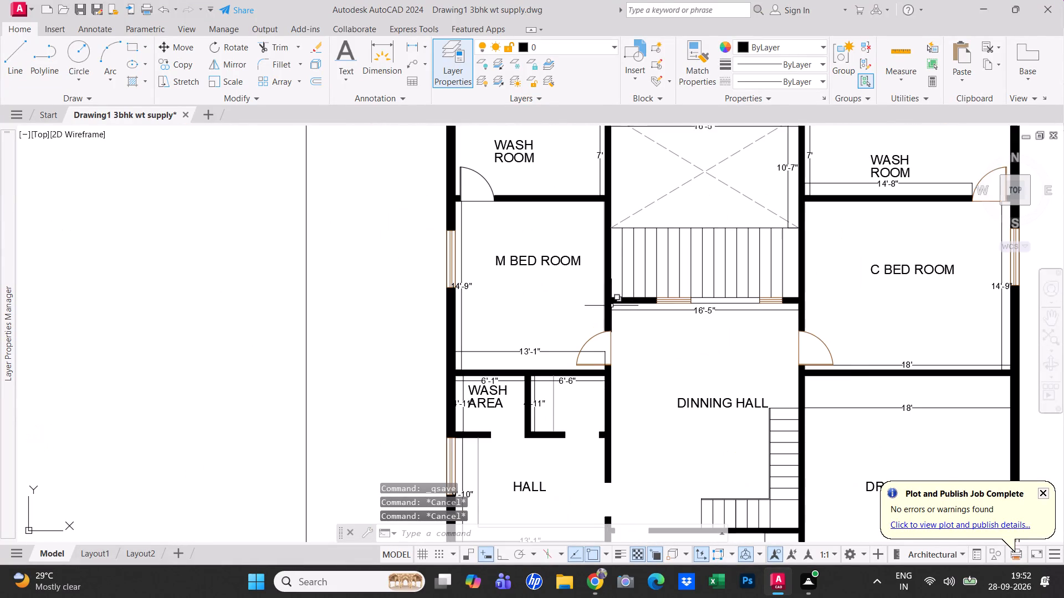
{"action": "scroll", "coordinate": [615, 312], "scroll_direction": "down", "scroll_amount": 1}
{"action": "scroll", "coordinate": [642, 311], "scroll_direction": "up", "scroll_amount": 3}
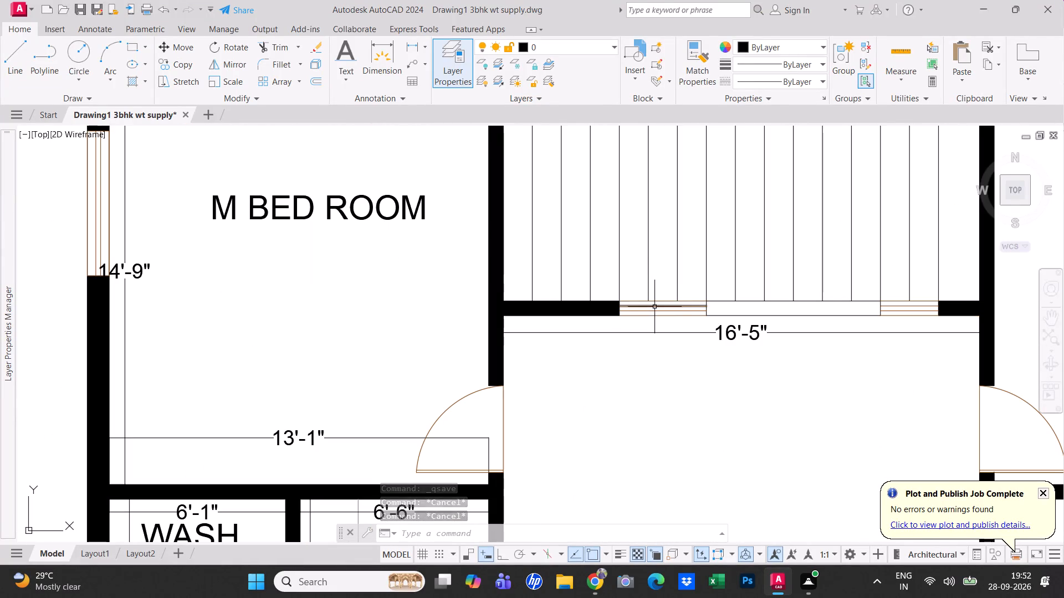
{"action": "scroll", "coordinate": [658, 316], "scroll_direction": "down", "scroll_amount": 3}
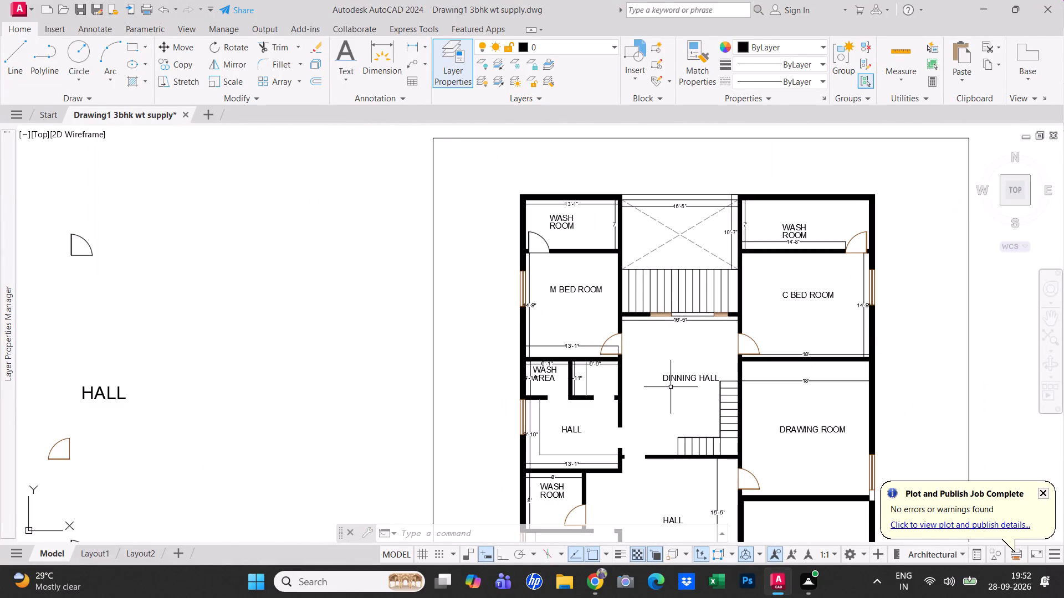
Save the finished 3BHK floor plan drawing again under its existing name.
{"action": "key", "text": "ctrl+s"}
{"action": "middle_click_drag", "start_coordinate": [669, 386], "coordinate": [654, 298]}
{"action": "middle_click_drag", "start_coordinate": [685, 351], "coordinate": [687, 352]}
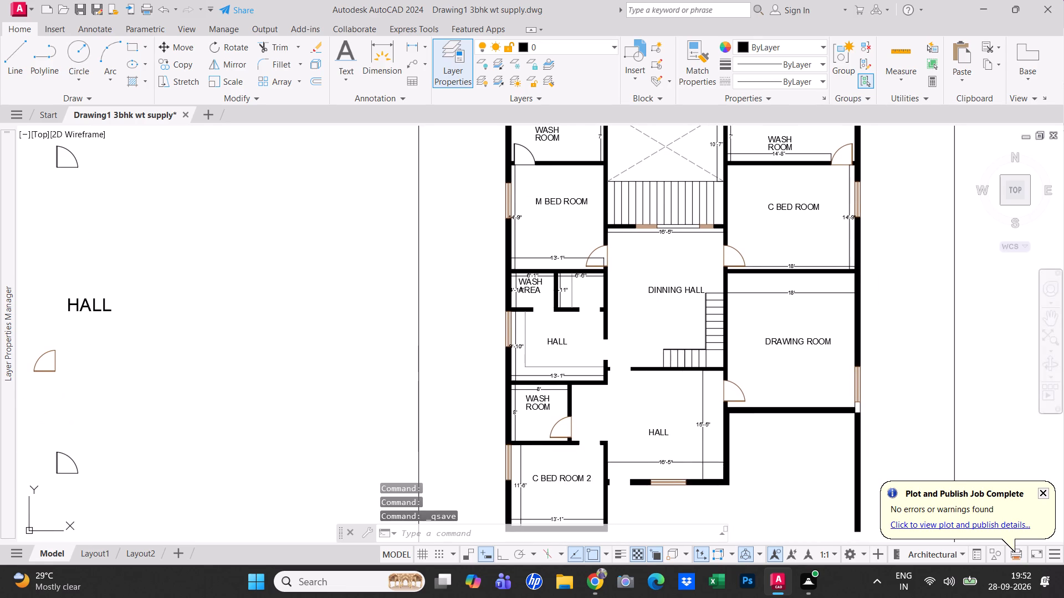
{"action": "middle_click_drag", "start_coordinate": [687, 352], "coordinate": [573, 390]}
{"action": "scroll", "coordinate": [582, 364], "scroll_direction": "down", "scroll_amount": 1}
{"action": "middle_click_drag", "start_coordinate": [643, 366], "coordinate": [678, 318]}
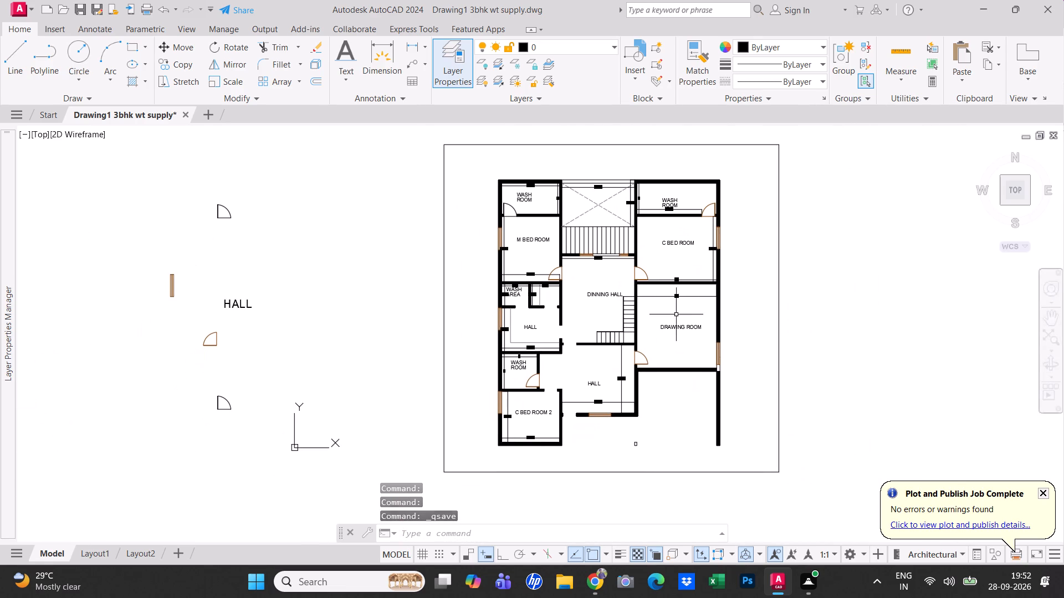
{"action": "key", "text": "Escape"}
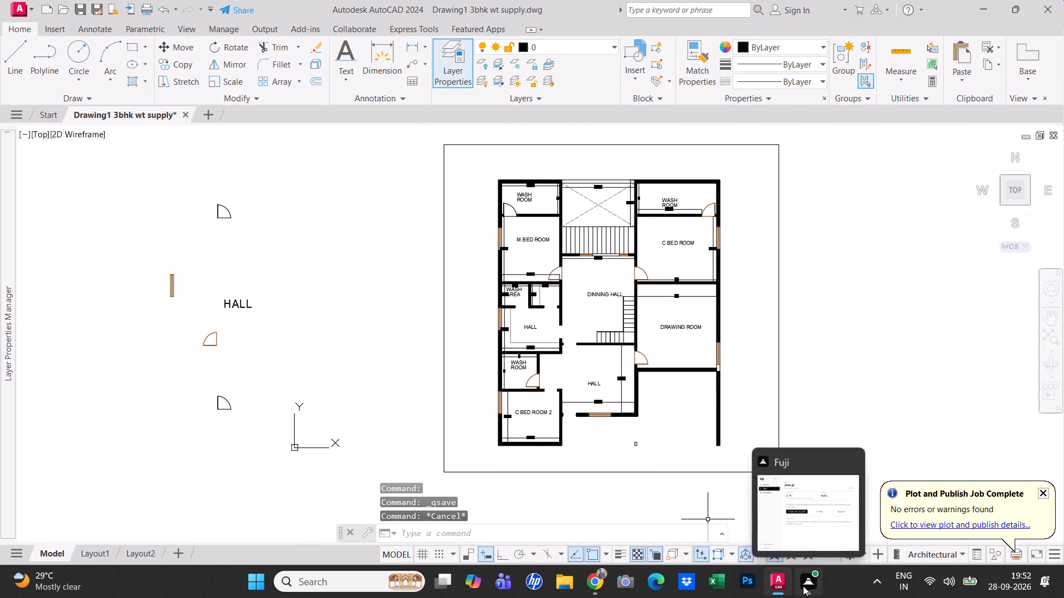
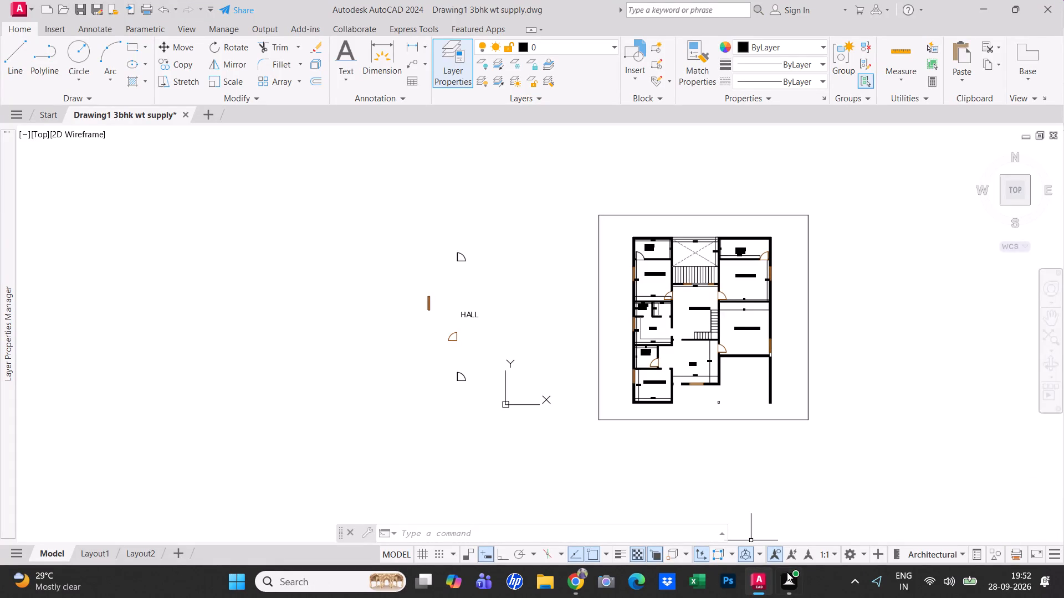
Save the finished 3BHK floor plan drawing again under its existing name.
{"action": "left_click", "coordinate": [764, 527]}
{"action": "middle_click_drag", "start_coordinate": [718, 430], "coordinate": [723, 434]}
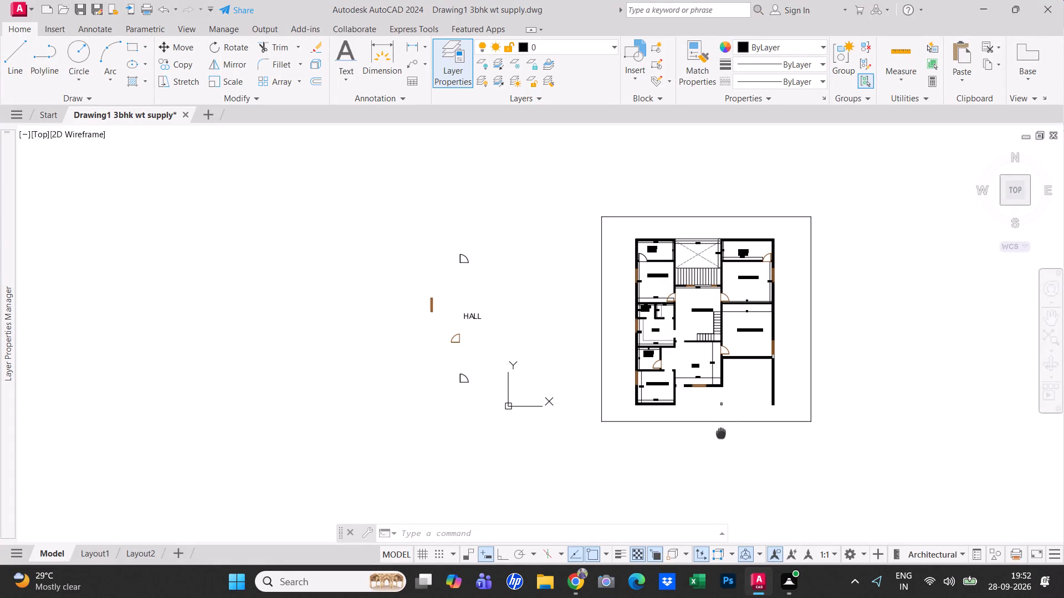
{"action": "middle_click_drag", "start_coordinate": [723, 434], "coordinate": [769, 476]}
{"action": "middle_click", "coordinate": [879, 463]}
{"action": "scroll", "coordinate": [879, 463], "scroll_direction": "up", "scroll_amount": 1}
{"action": "key", "text": "Escape"}
{"action": "middle_click_drag", "start_coordinate": [865, 472], "coordinate": [866, 489]}
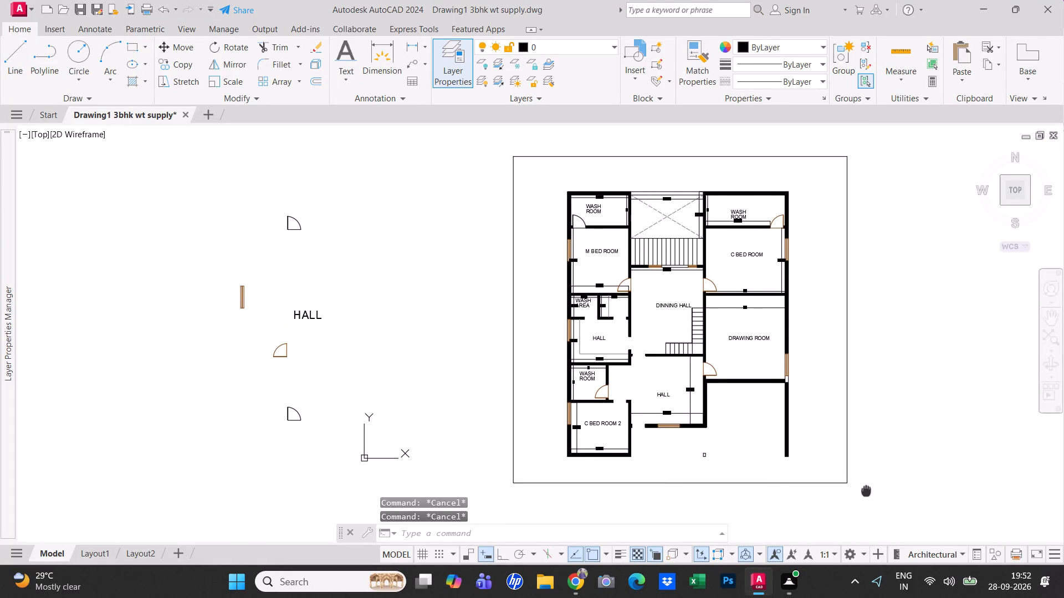
{"action": "middle_click_drag", "start_coordinate": [866, 489], "coordinate": [866, 489]}
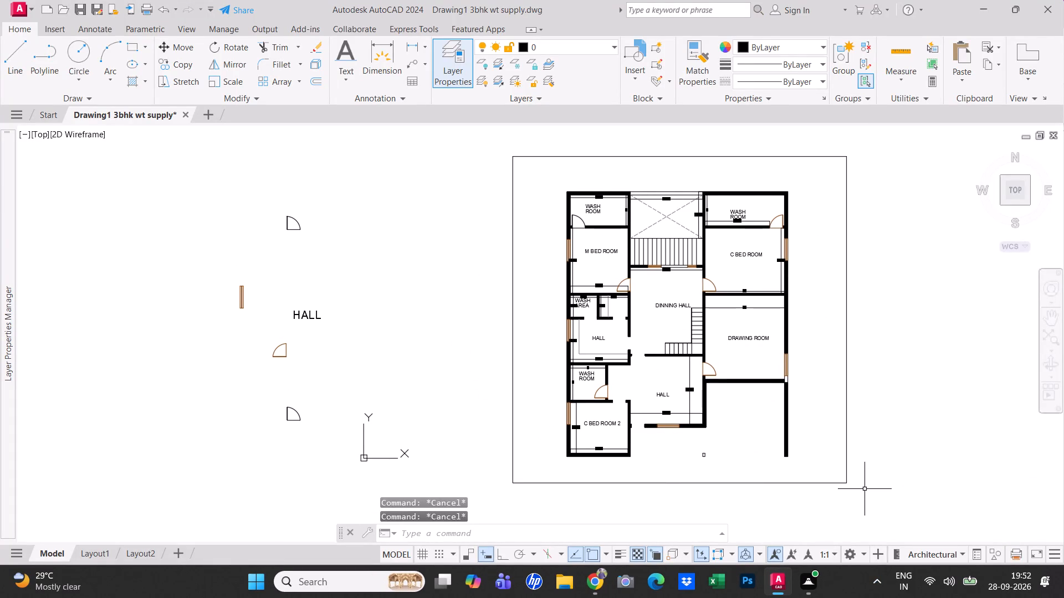
{"action": "key", "text": "ctrl+s"}
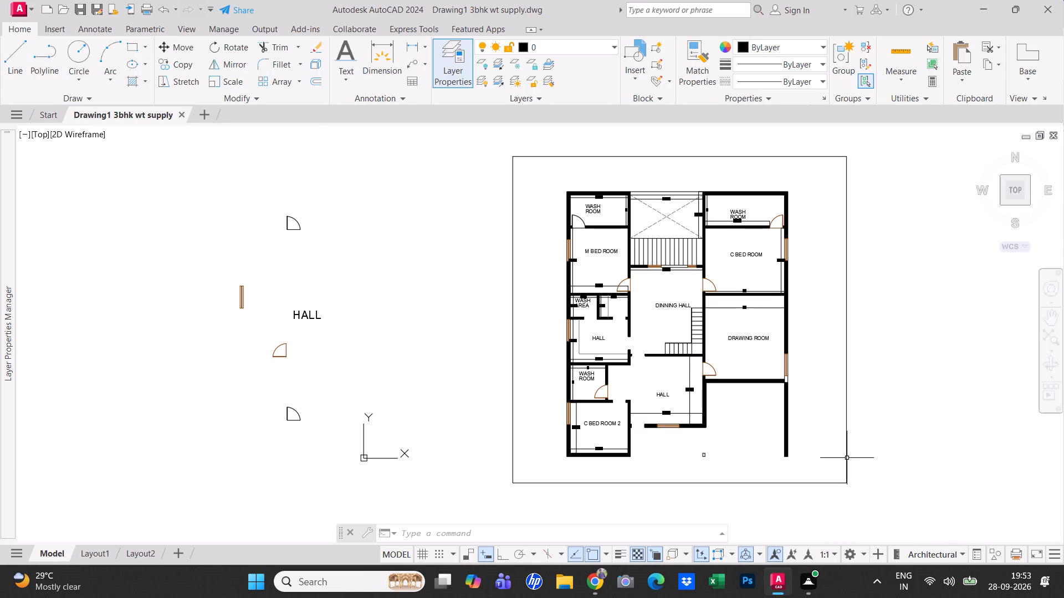
{"action": "scroll", "coordinate": [836, 479], "scroll_direction": "up", "scroll_amount": 1}
{"action": "middle_click_drag", "start_coordinate": [840, 487], "coordinate": [850, 515]}
{"action": "scroll", "coordinate": [850, 516], "scroll_direction": "down", "scroll_amount": 1}
{"action": "middle_click", "coordinate": [855, 498]}
{"action": "key", "text": "Escape"}
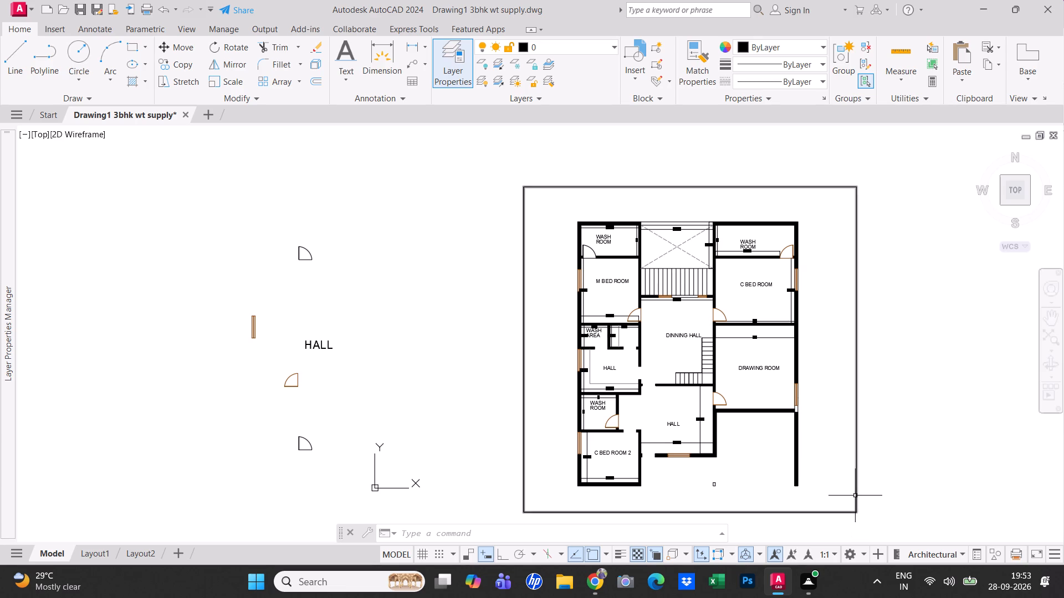
{"action": "key", "text": "ctrl+s"}
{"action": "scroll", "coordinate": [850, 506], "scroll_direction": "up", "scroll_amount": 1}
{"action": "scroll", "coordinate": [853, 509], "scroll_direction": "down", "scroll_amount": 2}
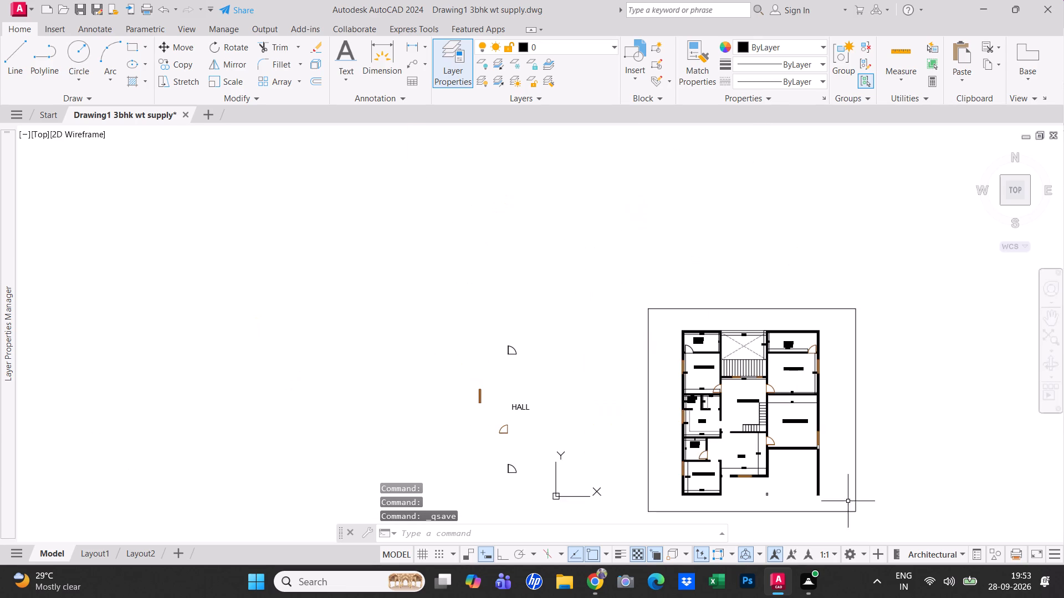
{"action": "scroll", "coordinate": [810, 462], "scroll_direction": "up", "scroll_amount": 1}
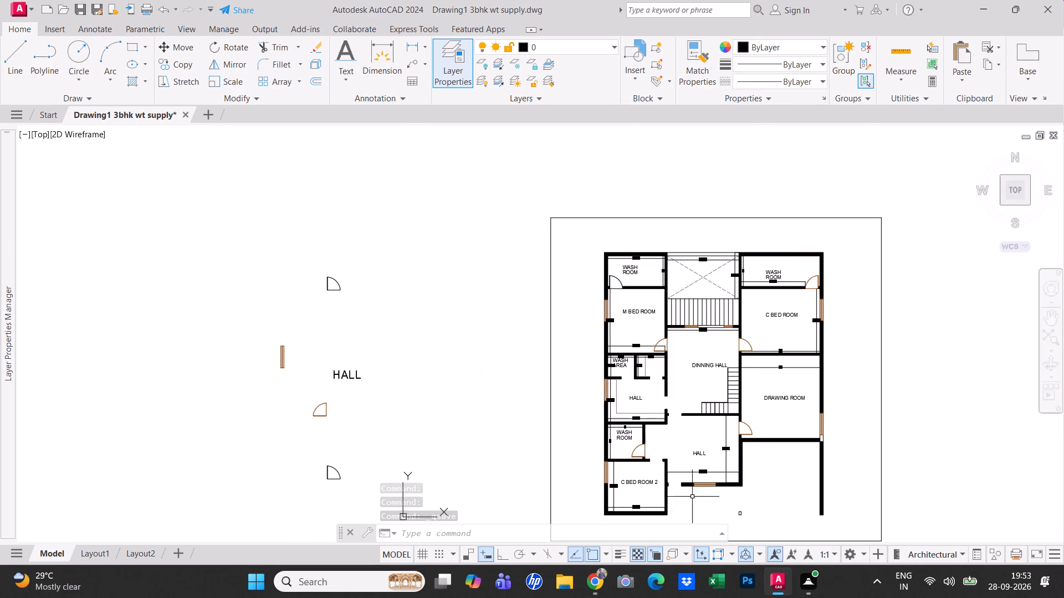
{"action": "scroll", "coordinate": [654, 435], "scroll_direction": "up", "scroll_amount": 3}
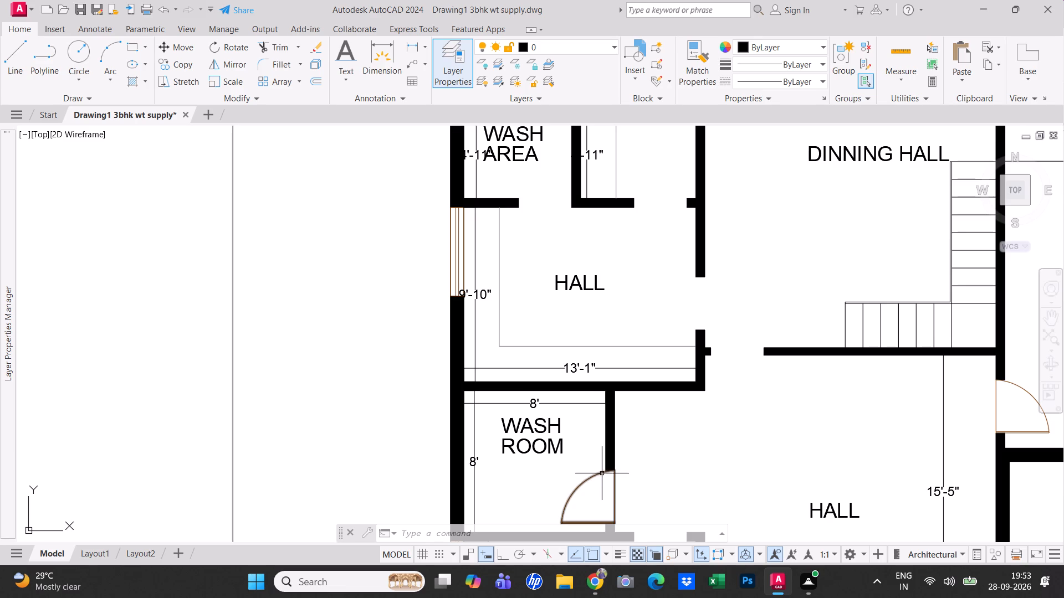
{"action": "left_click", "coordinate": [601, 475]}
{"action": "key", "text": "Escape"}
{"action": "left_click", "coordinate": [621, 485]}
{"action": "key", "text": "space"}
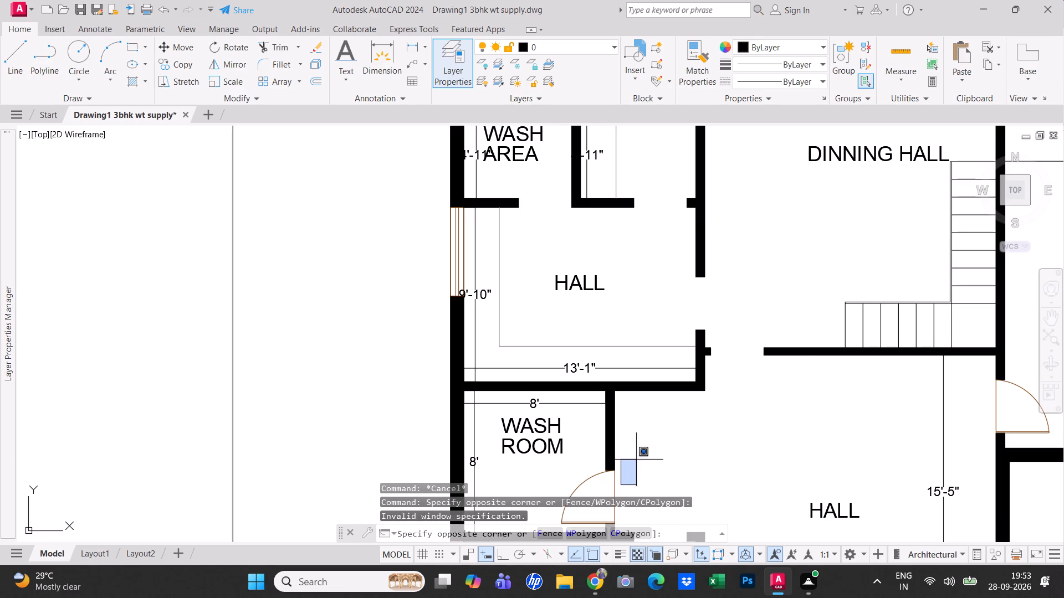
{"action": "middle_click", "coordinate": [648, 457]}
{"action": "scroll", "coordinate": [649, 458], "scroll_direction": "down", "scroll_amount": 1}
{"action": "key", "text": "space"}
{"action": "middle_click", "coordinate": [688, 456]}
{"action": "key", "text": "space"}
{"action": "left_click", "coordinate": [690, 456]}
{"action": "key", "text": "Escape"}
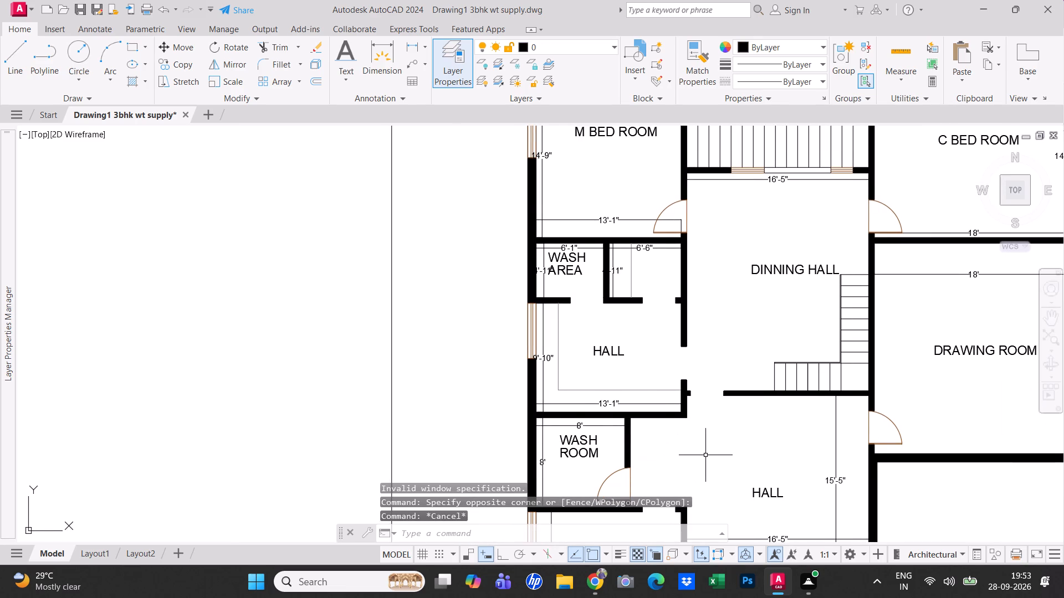
Shift the DINNING HALL label away from the stairs, closer to the middle of the room.
{"action": "middle_click", "coordinate": [677, 515]}
{"action": "key", "text": "Escape"}
{"action": "scroll", "coordinate": [675, 519], "scroll_direction": "down", "scroll_amount": 1}
{"action": "scroll", "coordinate": [700, 391], "scroll_direction": "up", "scroll_amount": 1}
{"action": "middle_click_drag", "start_coordinate": [700, 390], "coordinate": [703, 405]}
{"action": "key", "text": "Escape"}
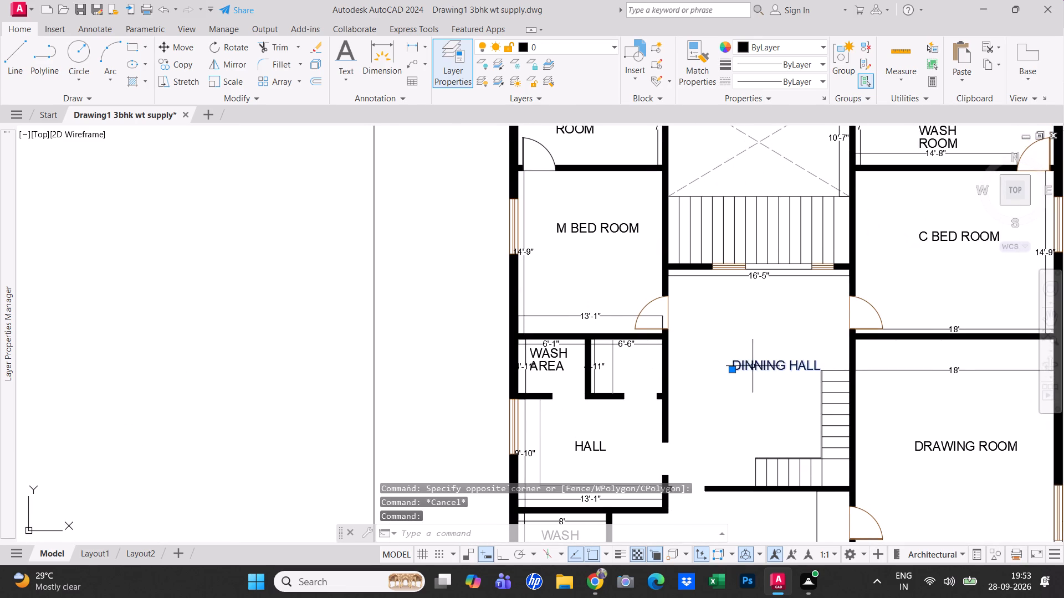
{"action": "left_click", "coordinate": [753, 365]}
{"action": "left_click", "coordinate": [731, 369]}
{"action": "left_click", "coordinate": [703, 367]}
{"action": "key", "text": "Escape"}
Move the WASH ROOM label above C BED ROOM upward, clear of the 14'-8" dimension.
{"action": "middle_click_drag", "start_coordinate": [711, 421], "coordinate": [712, 430]}
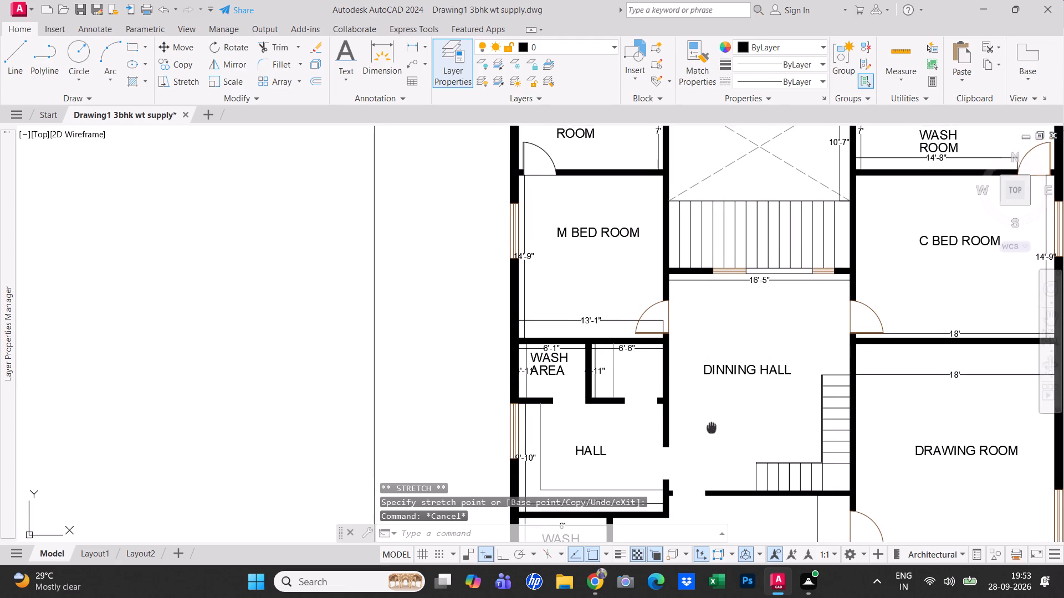
{"action": "middle_click_drag", "start_coordinate": [712, 430], "coordinate": [648, 463]}
{"action": "middle_click_drag", "start_coordinate": [823, 315], "coordinate": [751, 437]}
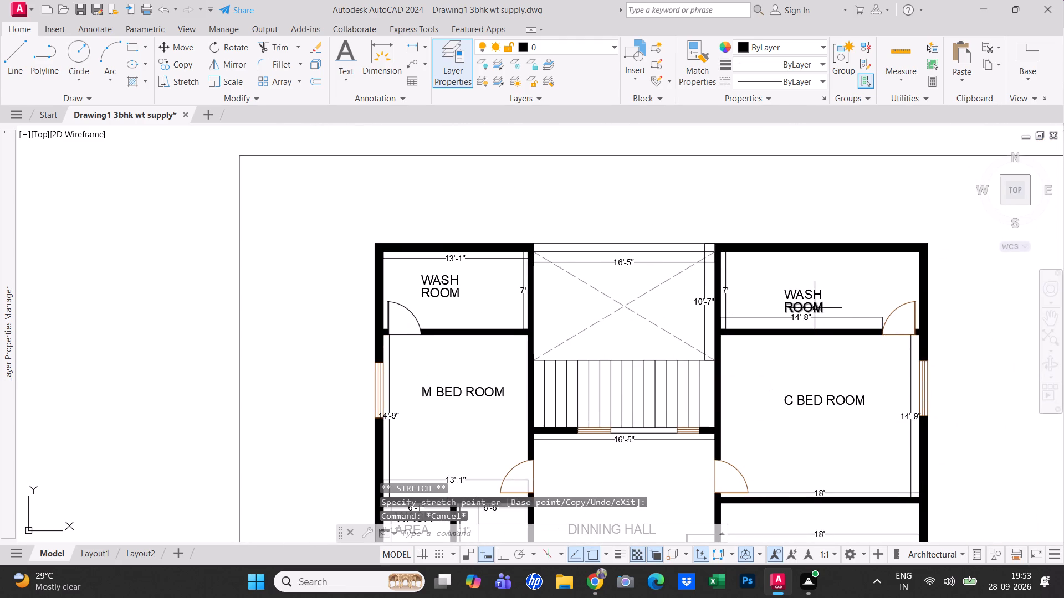
{"action": "left_click", "coordinate": [814, 307]}
{"action": "left_click", "coordinate": [803, 289]}
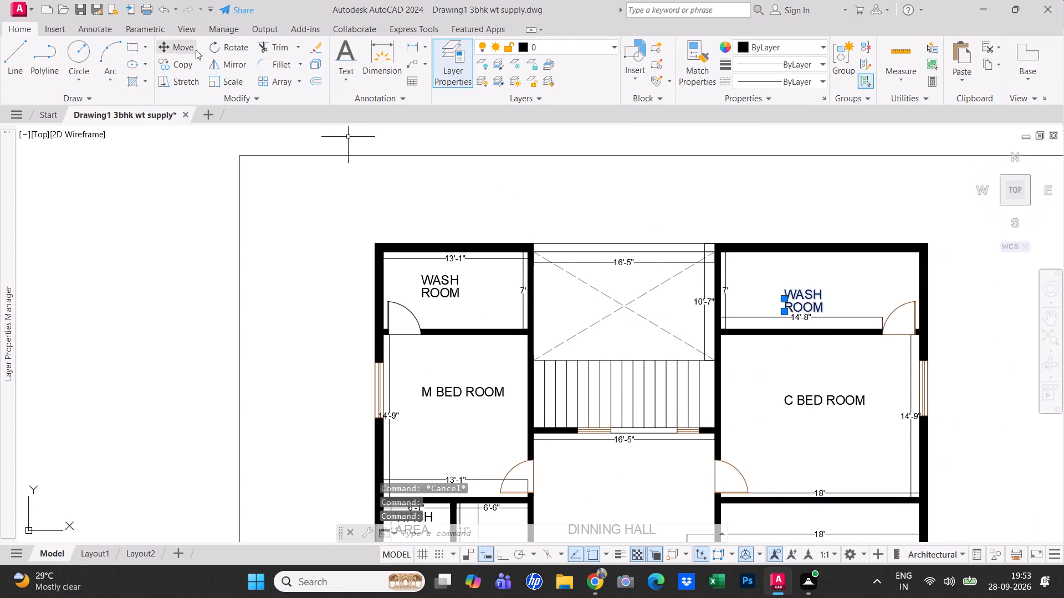
{"action": "left_click", "coordinate": [192, 48]}
{"action": "left_click", "coordinate": [792, 288]}
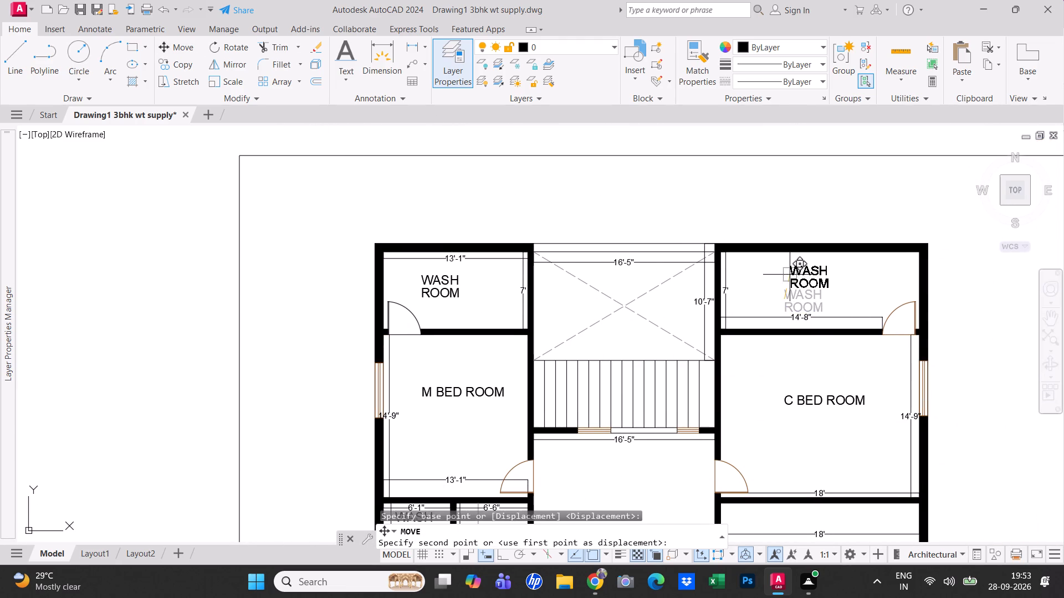
{"action": "left_click", "coordinate": [790, 275]}
{"action": "key", "text": "Escape"}
{"action": "key", "text": "Escape"}
Save the drawing with the repositioned room labels.
{"action": "key", "text": "ctrl+s"}
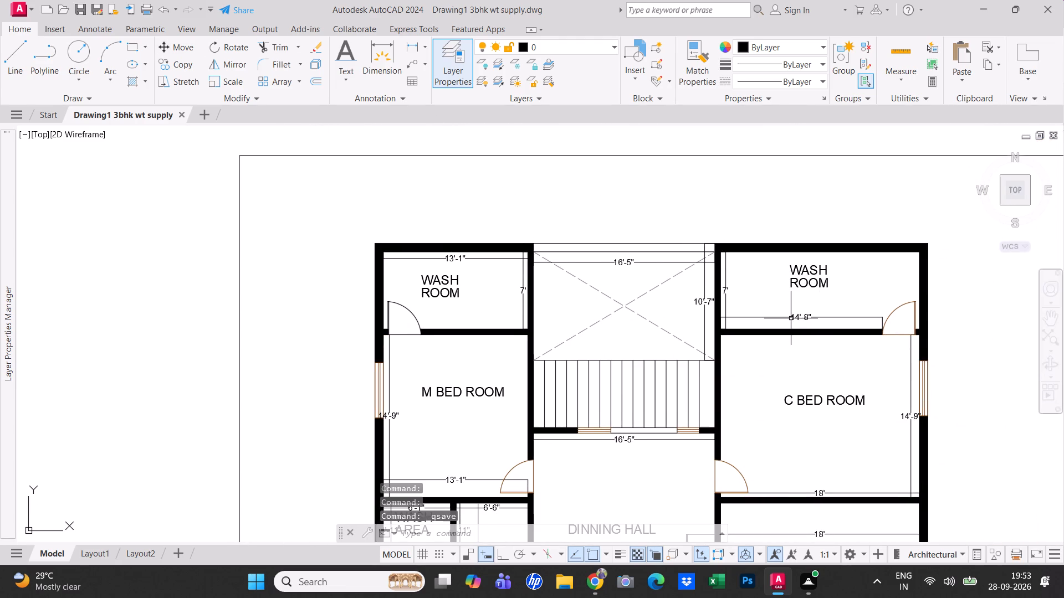
Examine the floor plan from the upper wash rooms and bedrooms down to the halls and C BED ROOM 2.
{"action": "middle_click_drag", "start_coordinate": [854, 379], "coordinate": [830, 354]}
{"action": "scroll", "coordinate": [830, 354], "scroll_direction": "down", "scroll_amount": 2}
{"action": "key", "text": "Escape"}
{"action": "key", "text": "Escape"}
{"action": "middle_click_drag", "start_coordinate": [825, 354], "coordinate": [831, 331]}
{"action": "key", "text": "Escape"}
{"action": "scroll", "coordinate": [834, 311], "scroll_direction": "up", "scroll_amount": 1}
{"action": "middle_click_drag", "start_coordinate": [811, 419], "coordinate": [753, 288]}
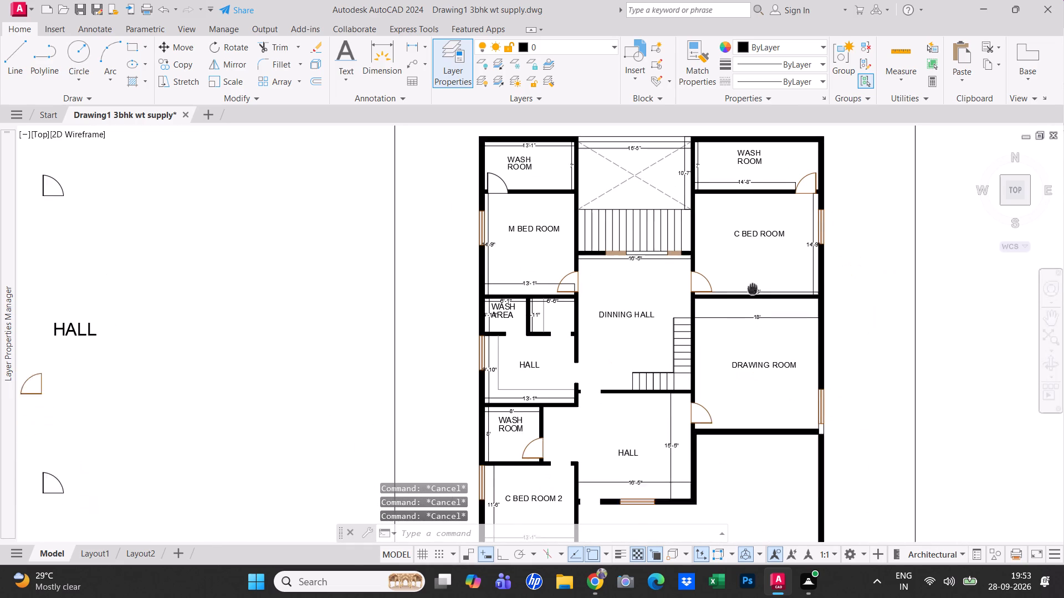
{"action": "key", "text": "Escape"}
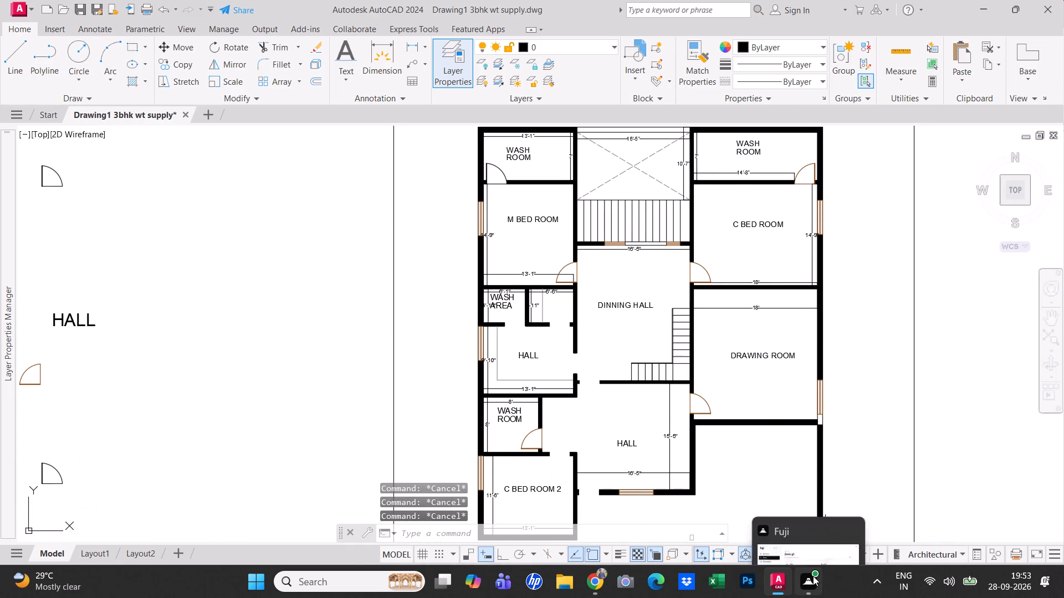